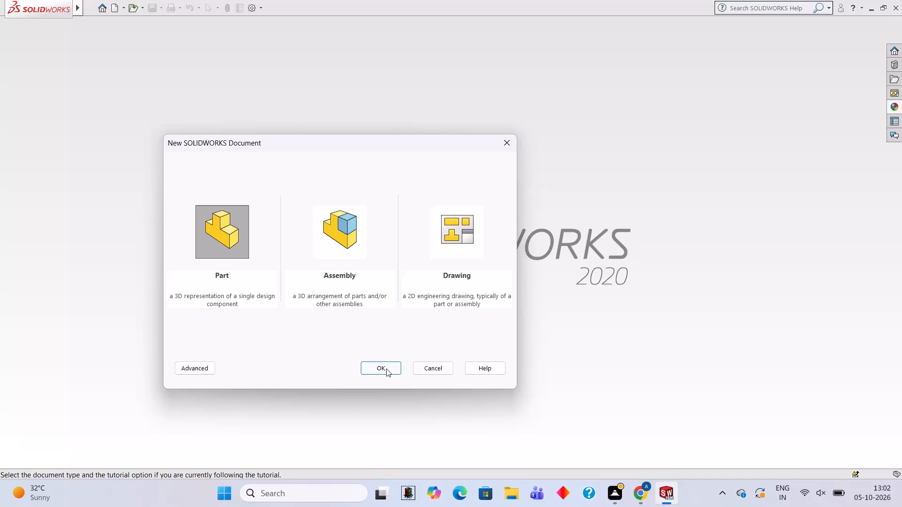
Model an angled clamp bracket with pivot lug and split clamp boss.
Create a new part document.
left_click(388, 370)
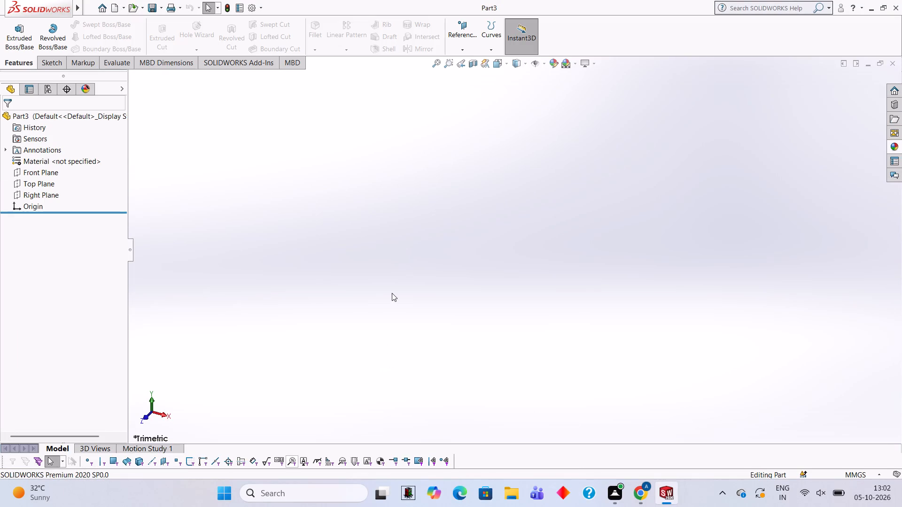
On the Front Plane, sketch a closed rectangle of lines 36 mm wide and 29 mm high, with its top-left corner at the origin.
left_click(46, 171)
left_click(51, 161)
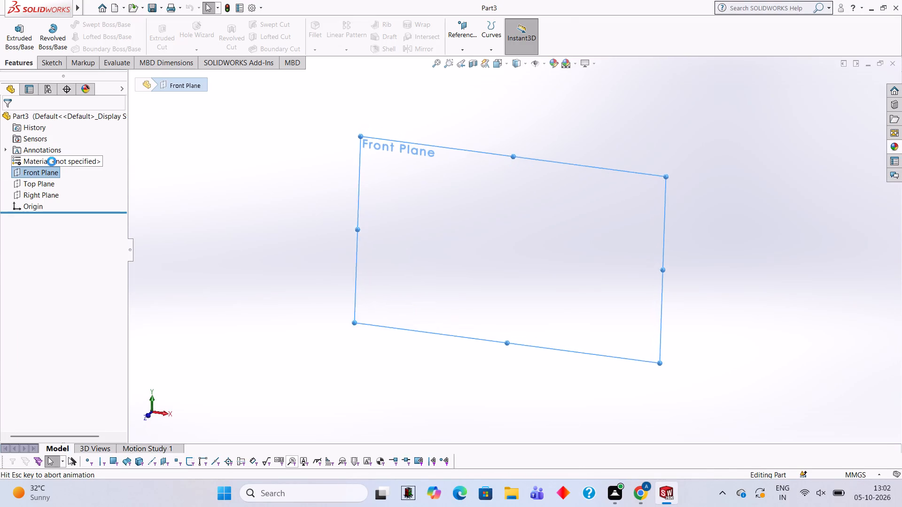
left_click(402, 250)
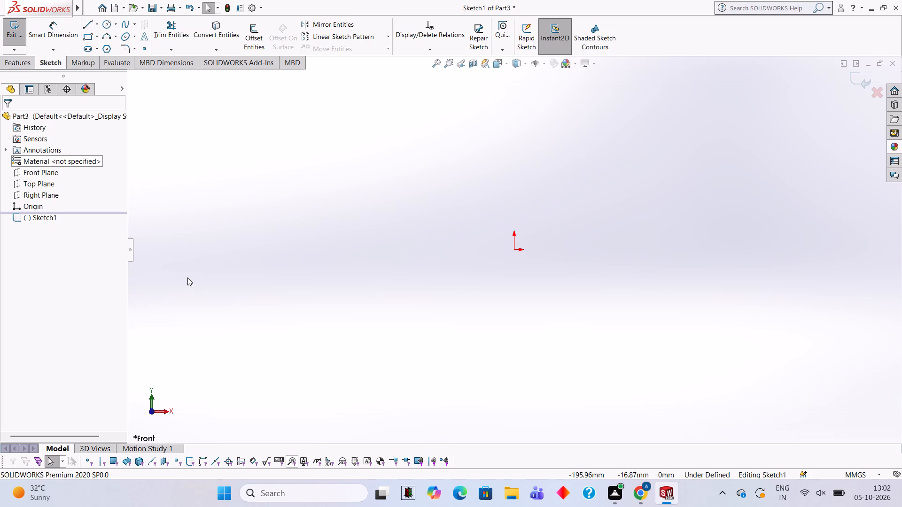
left_click(96, 25)
left_click(93, 25)
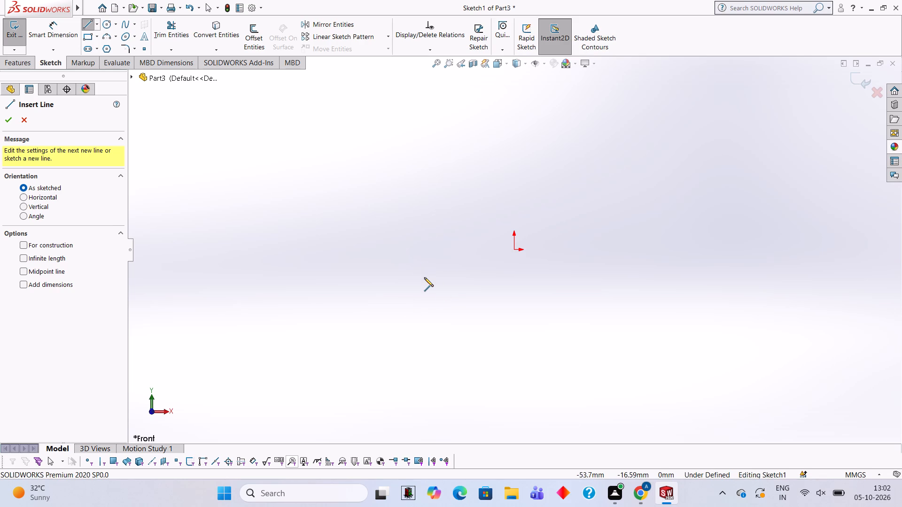
left_click(513, 252)
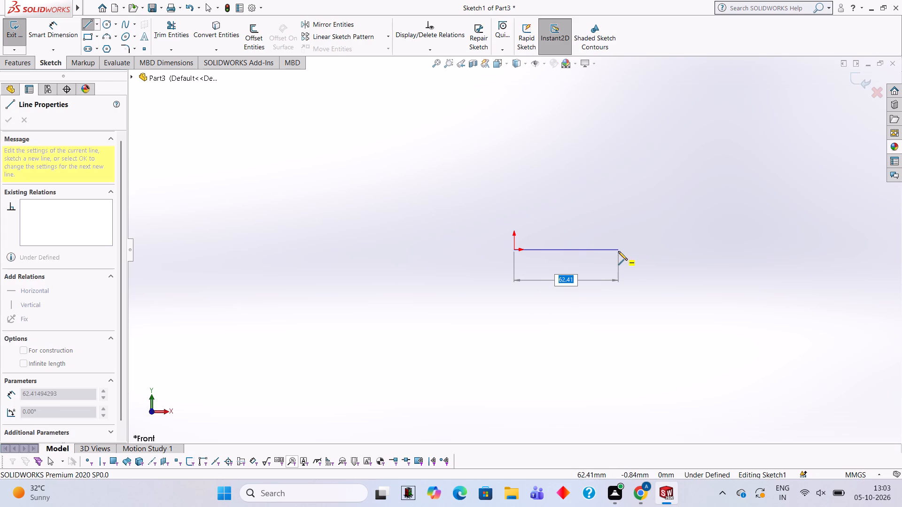
type("36")
key("Return")
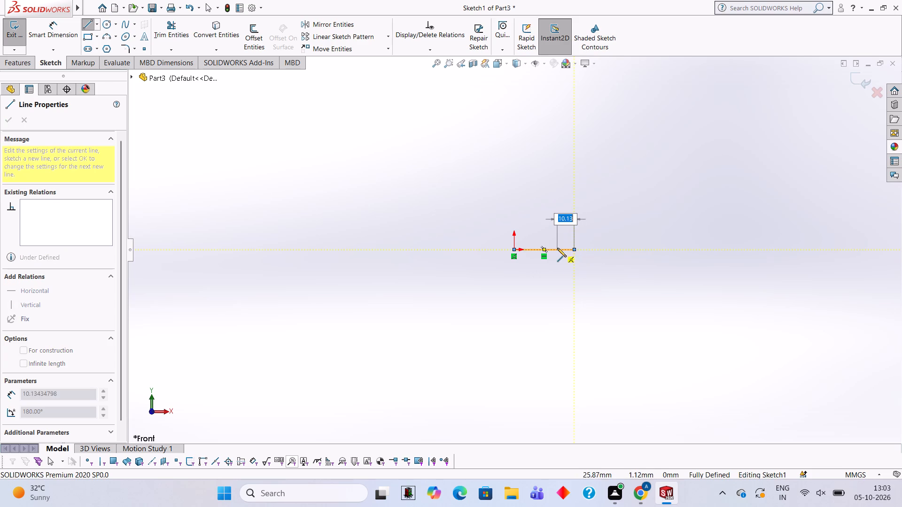
scroll(552, 251, "down", 5)
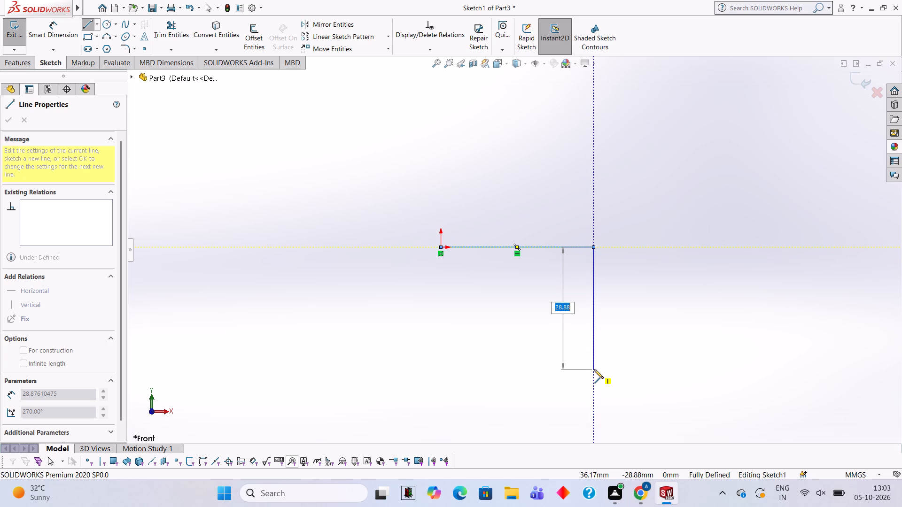
type("29")
key("Return")
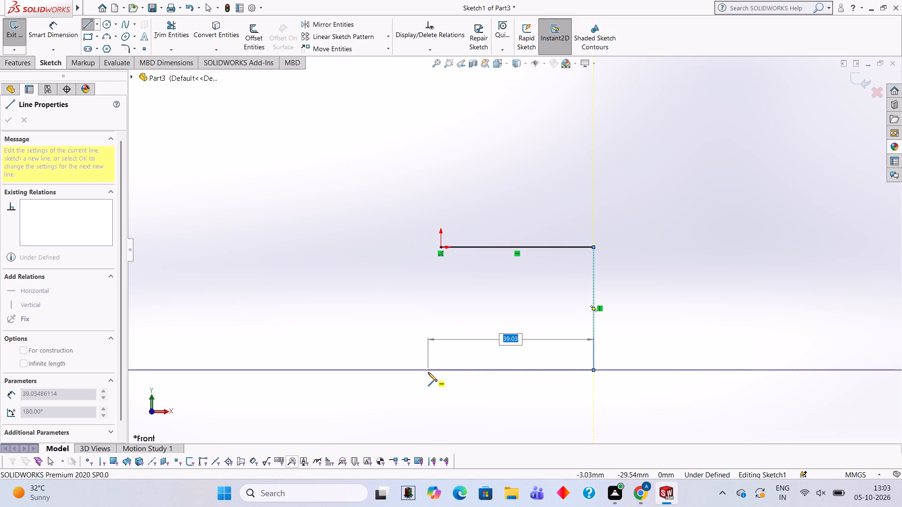
type("36")
key("Return")
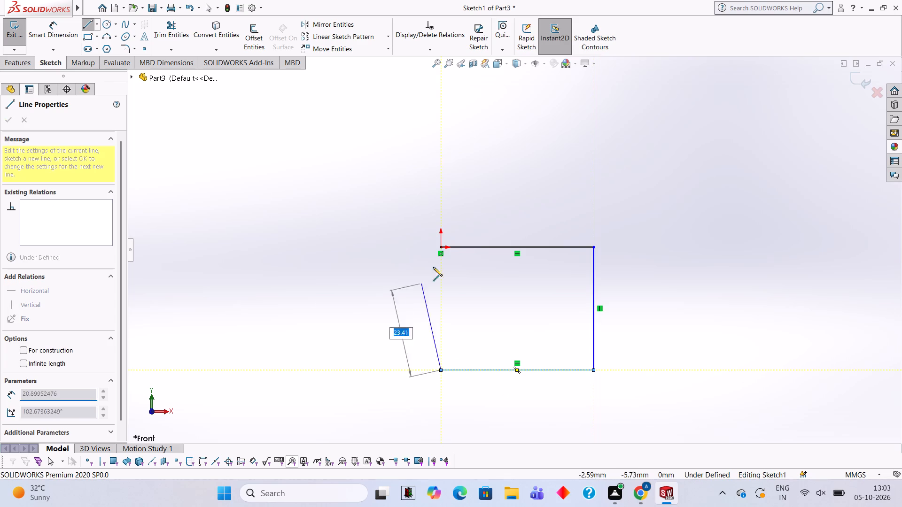
left_click(442, 247)
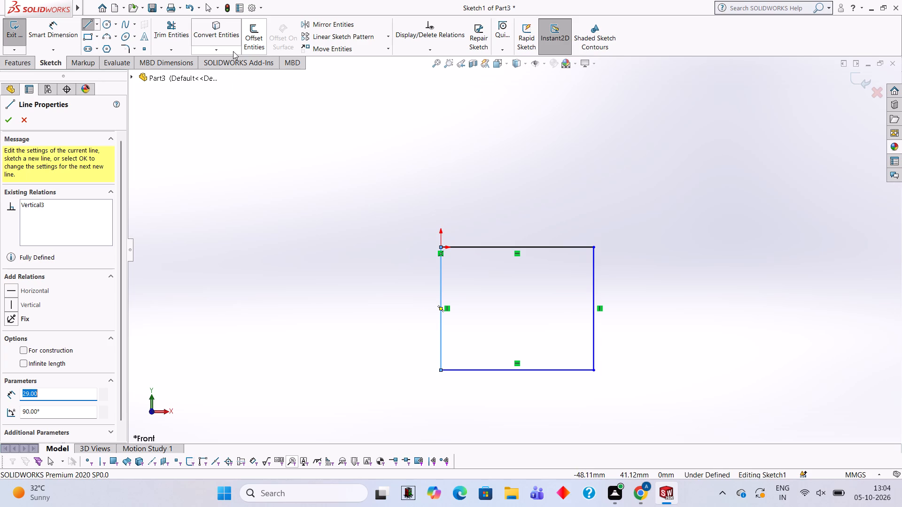
Extrude the rectangle as a boss with a blind depth of 24 mm.
left_click(25, 62)
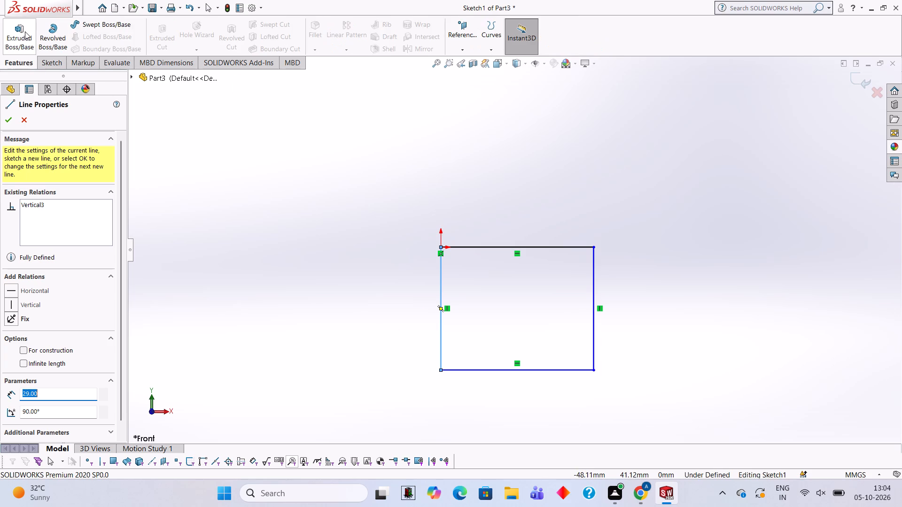
left_click(25, 31)
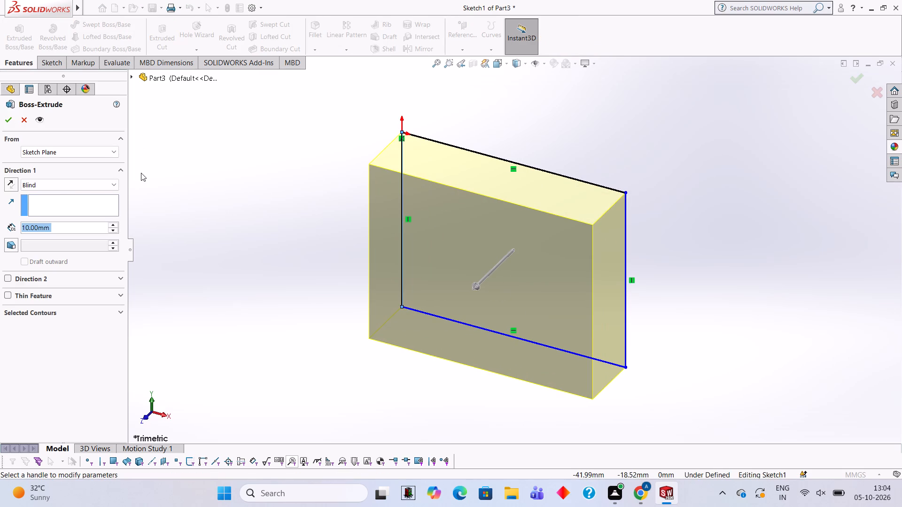
type("24")
key("Return")
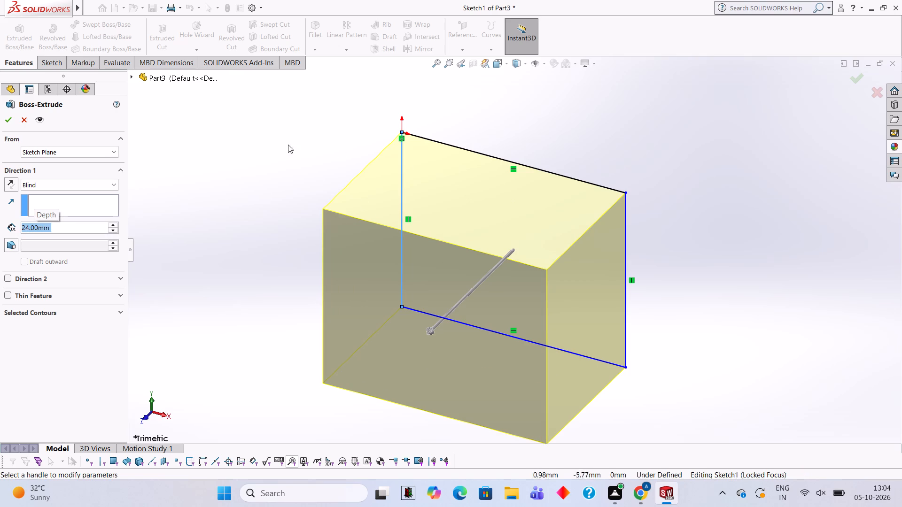
left_click(7, 116)
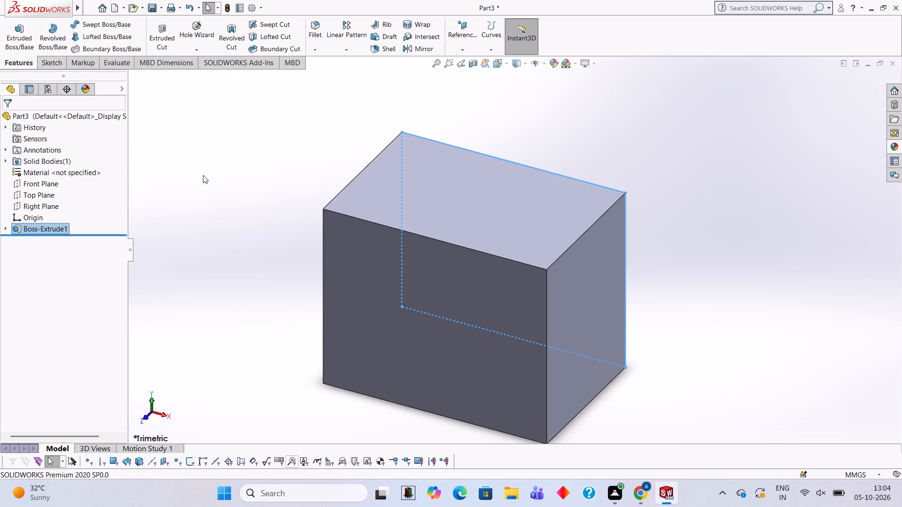
left_click(203, 175)
Start a sketch on the block's 36 × 29 mm front face, oriented normal to the view.
scroll(355, 238, "down", 1)
scroll(400, 274, "up", 3)
middle_click_drag(433, 294, 447, 291)
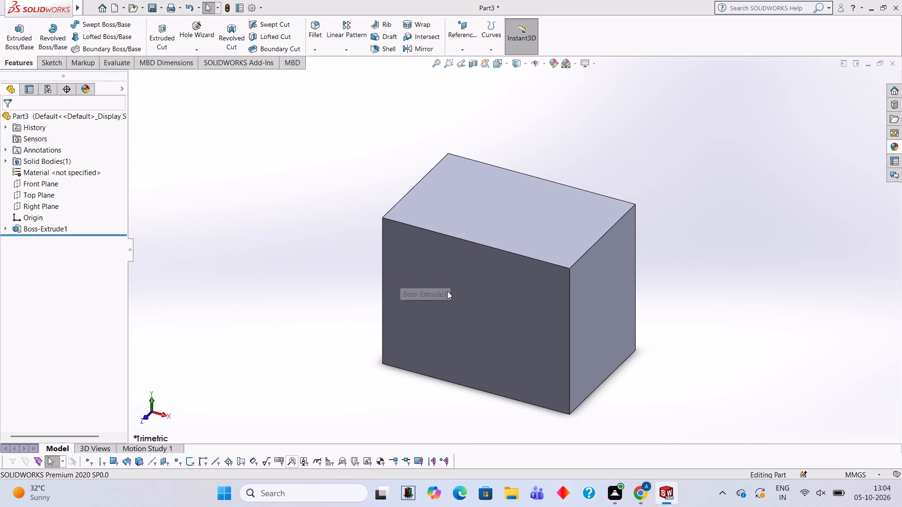
middle_click_drag(447, 291, 481, 248)
middle_click_drag(496, 291, 517, 263)
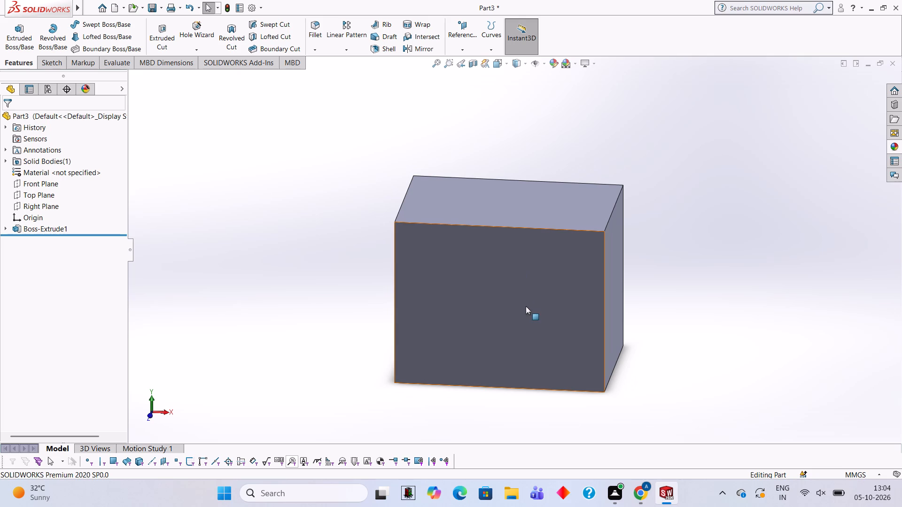
left_click(508, 309)
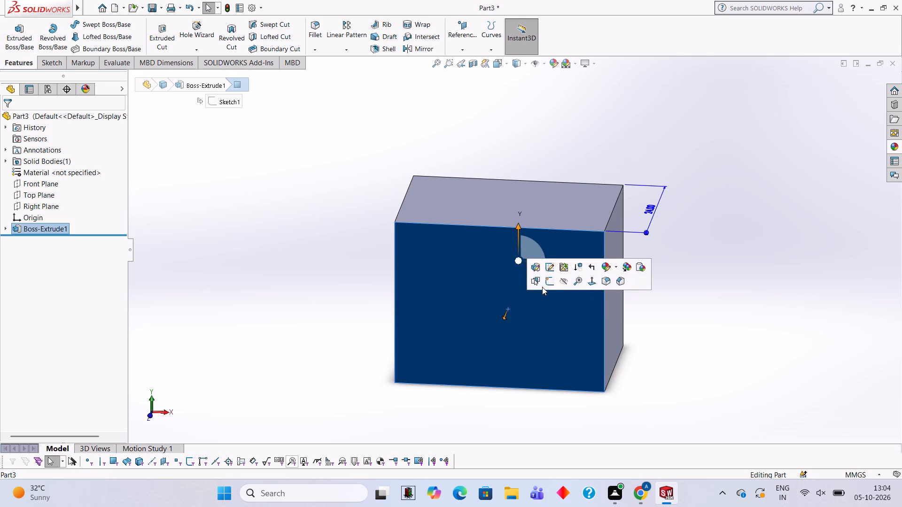
left_click(546, 284)
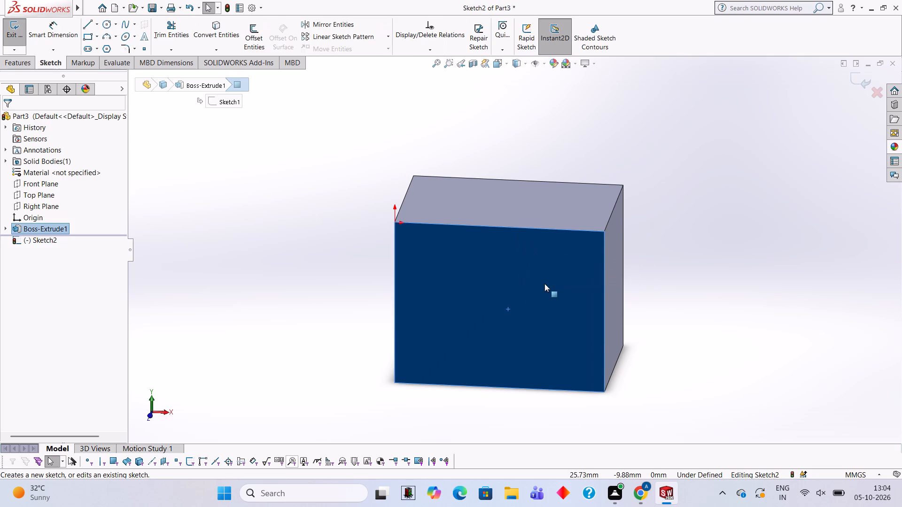
key("ctrl+8")
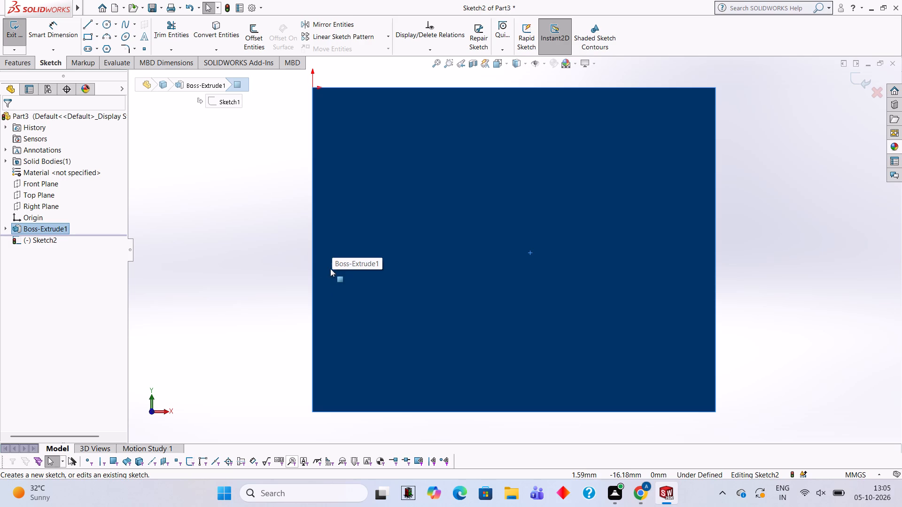
Draw a 24 mm horizontal line extending outward to the left from the front face's lower-left corner.
scroll(353, 226, "up", 2)
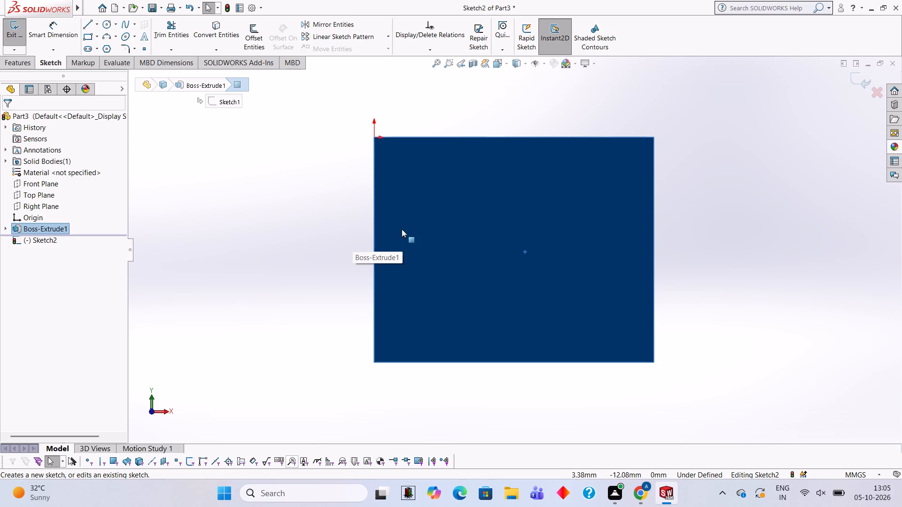
scroll(400, 204, "up", 1)
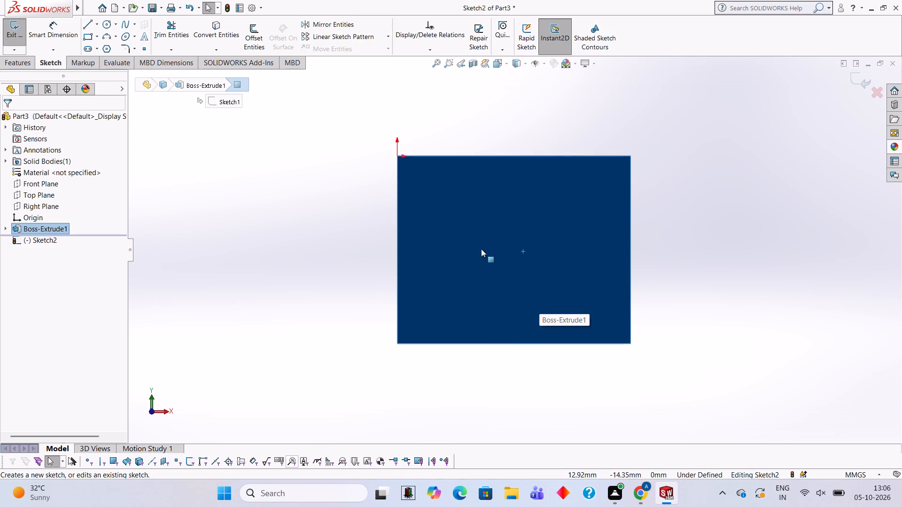
scroll(438, 190, "up", 1)
scroll(438, 190, "down", 1)
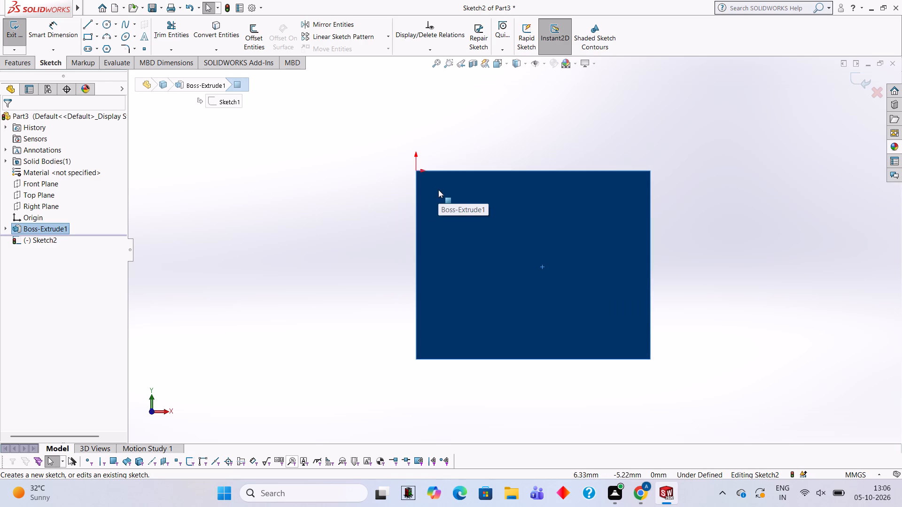
scroll(435, 160, "up", 1)
scroll(434, 168, "down", 1)
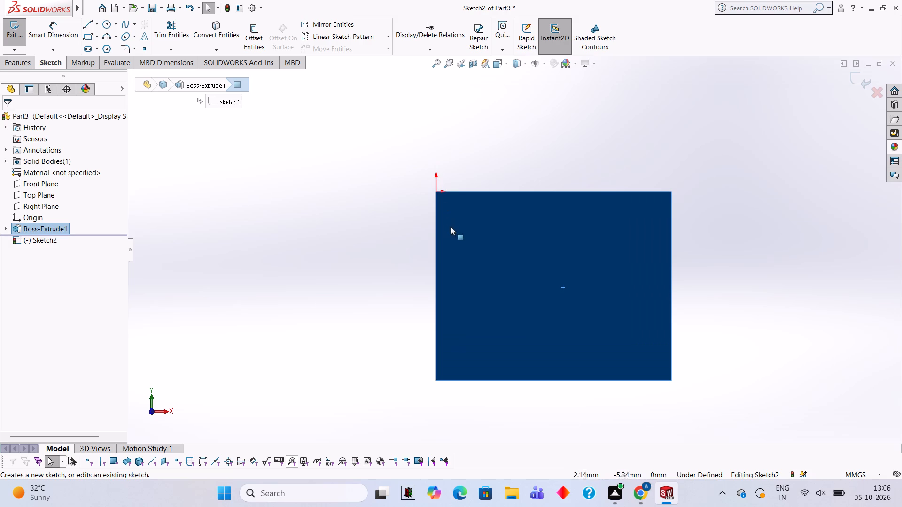
scroll(455, 256, "up", 1)
scroll(458, 264, "down", 1)
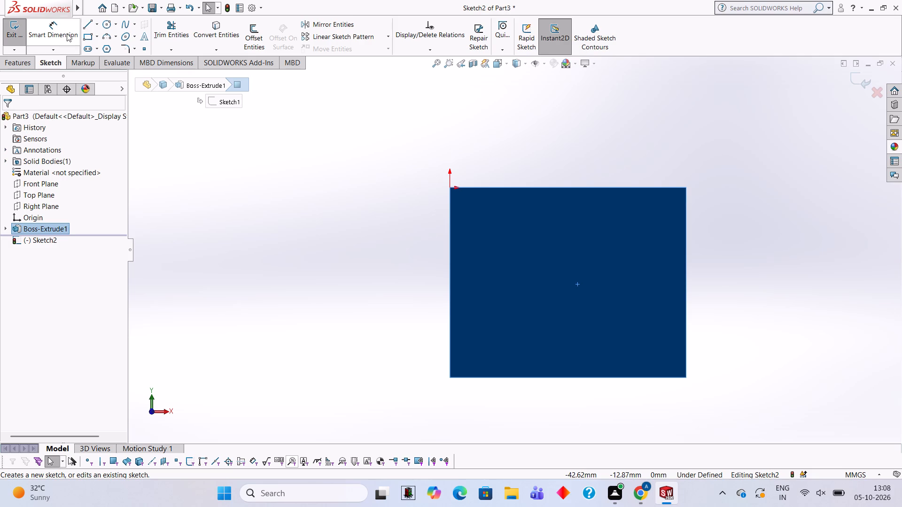
left_click(88, 22)
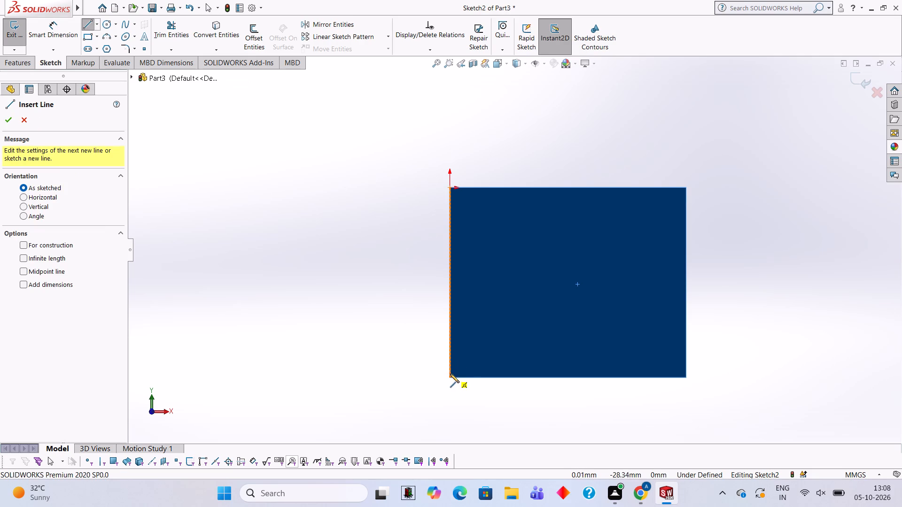
left_click(450, 376)
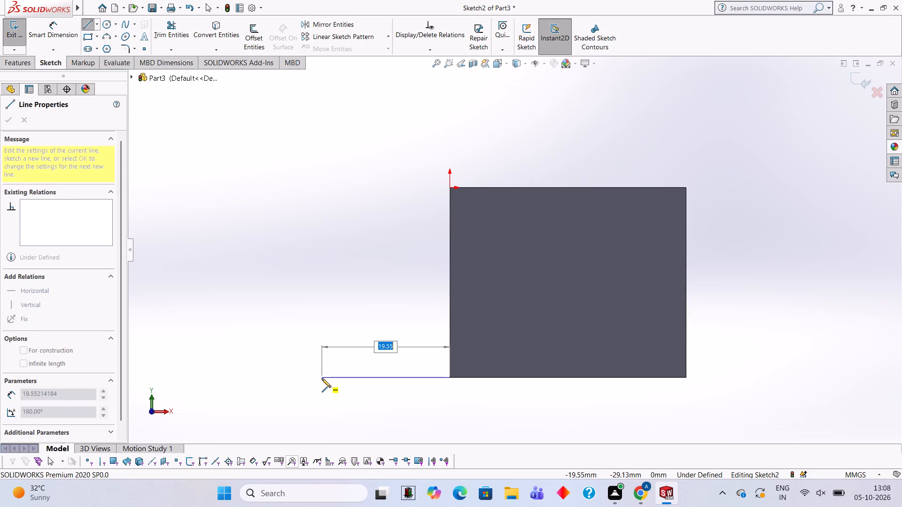
type("24")
key("Return")
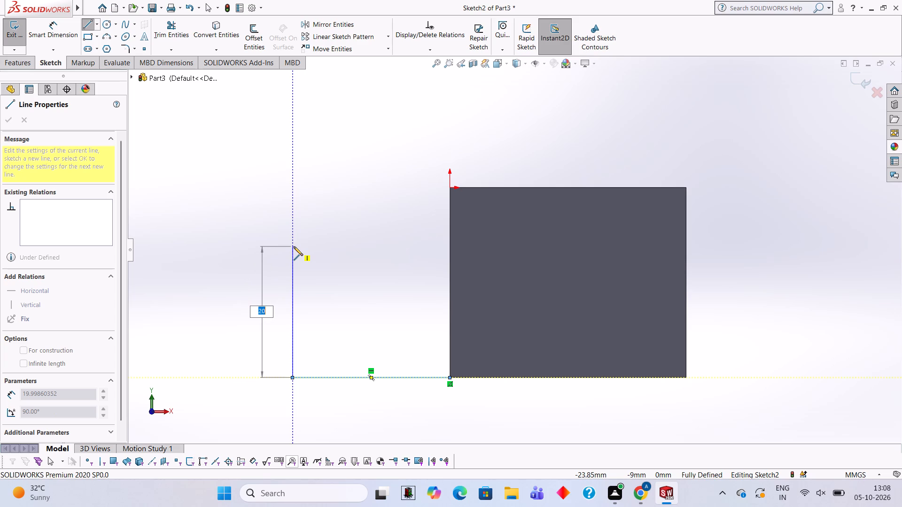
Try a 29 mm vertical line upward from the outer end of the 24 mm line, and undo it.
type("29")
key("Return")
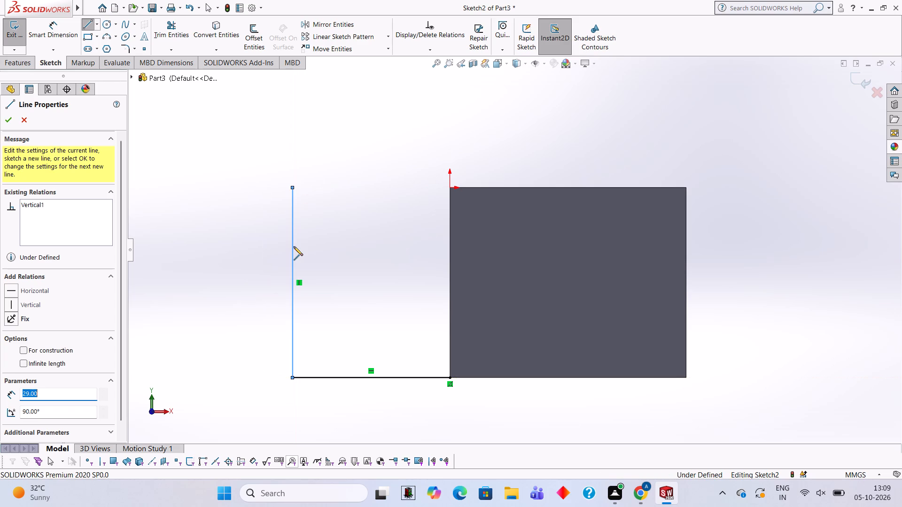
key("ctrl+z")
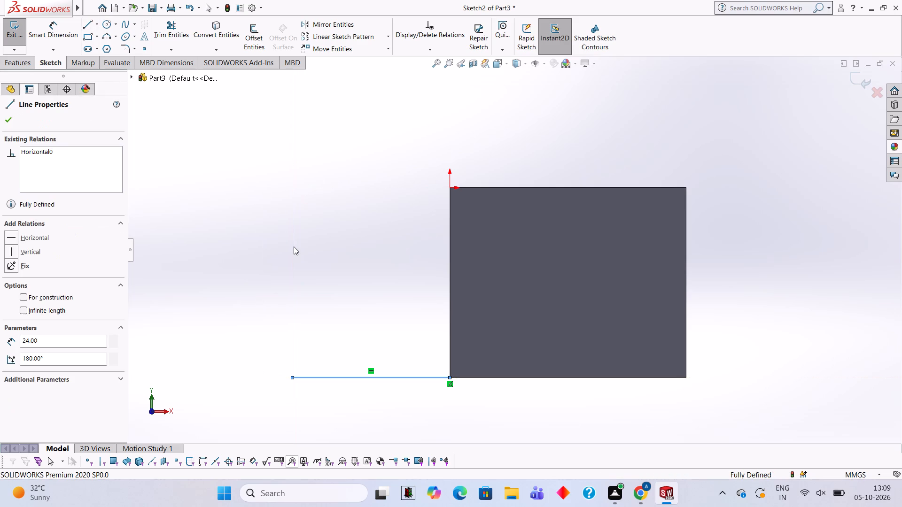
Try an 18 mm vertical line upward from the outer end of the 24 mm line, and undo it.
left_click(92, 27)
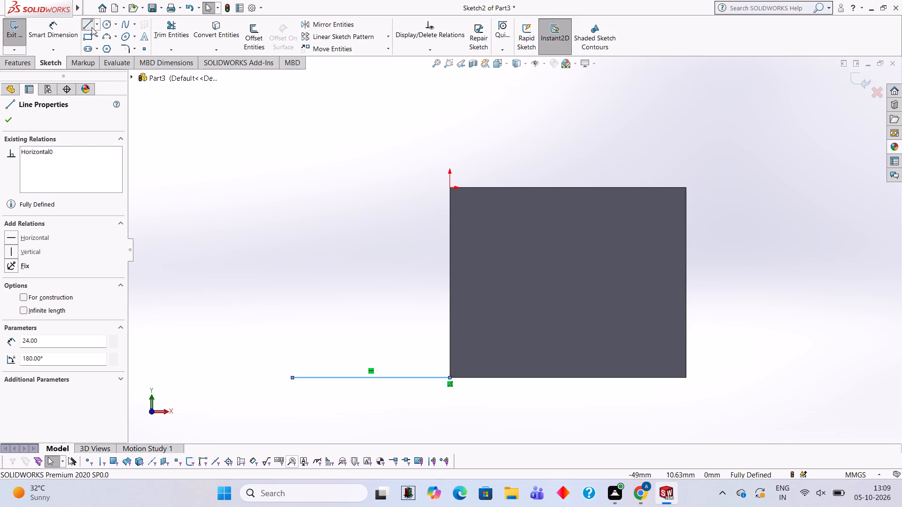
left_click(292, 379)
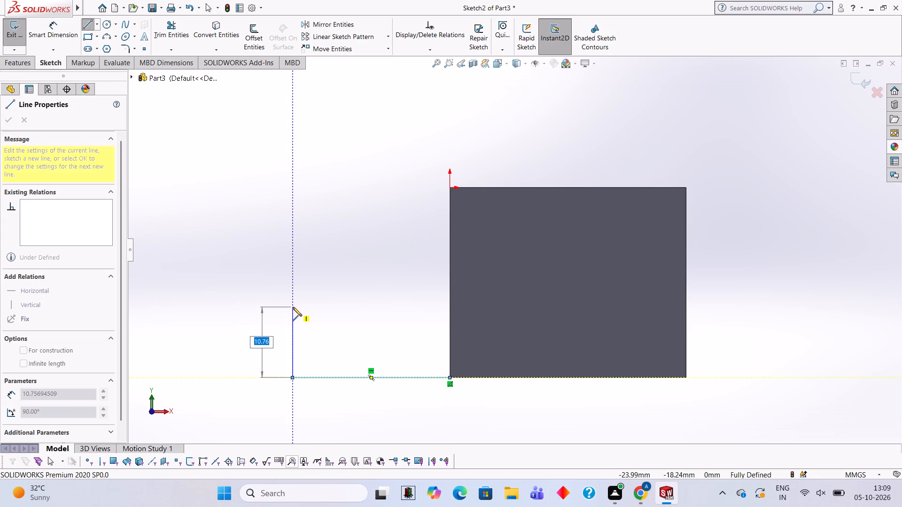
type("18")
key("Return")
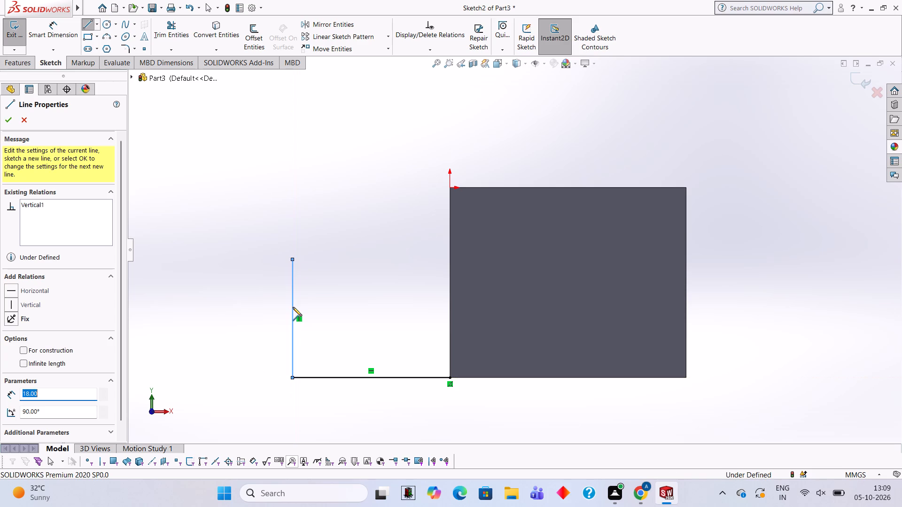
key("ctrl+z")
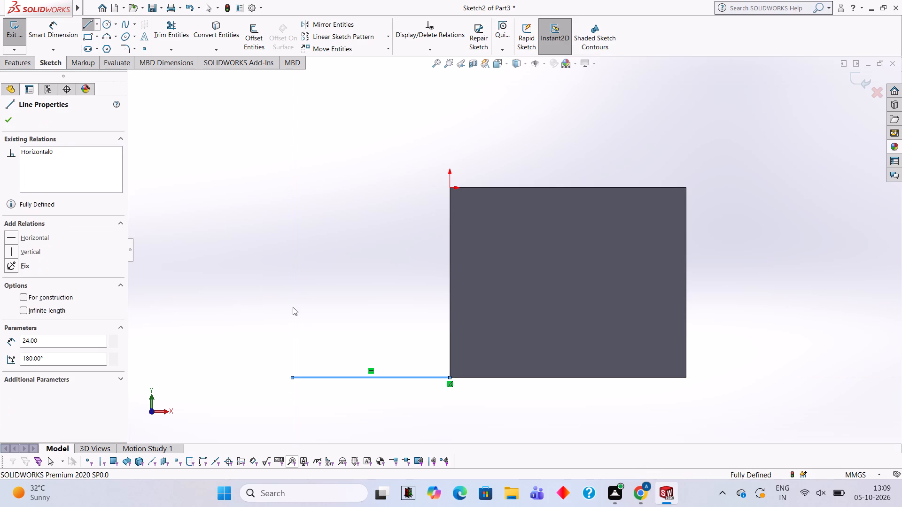
Draw a 15 mm vertical line upward from the outer end of the 24 mm line.
left_click(91, 23)
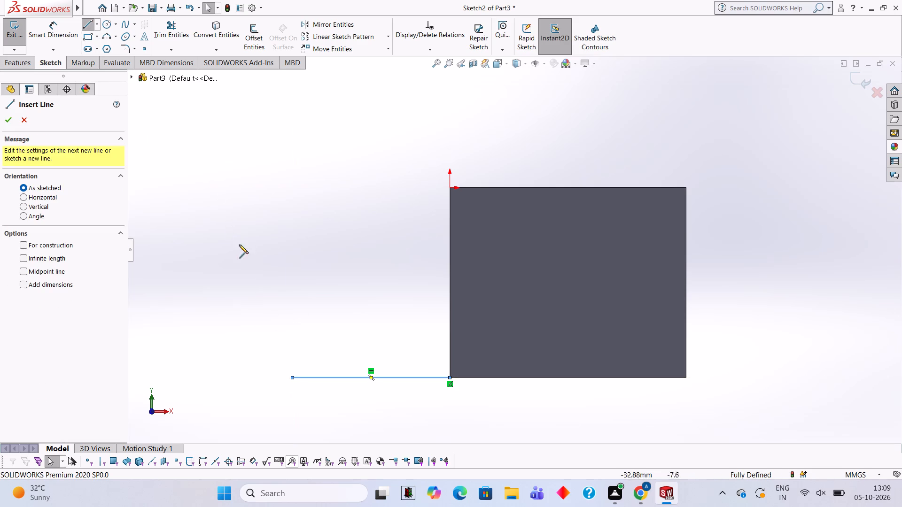
left_click(293, 376)
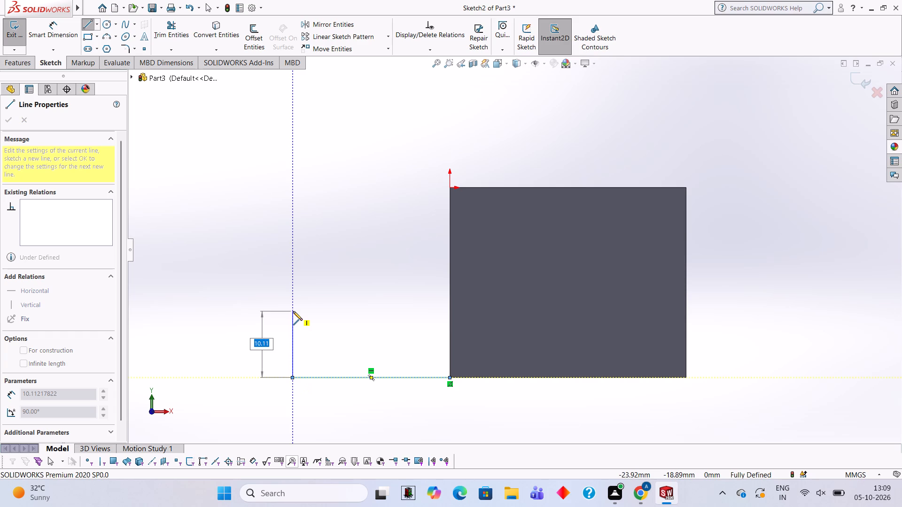
type("15")
key("Return")
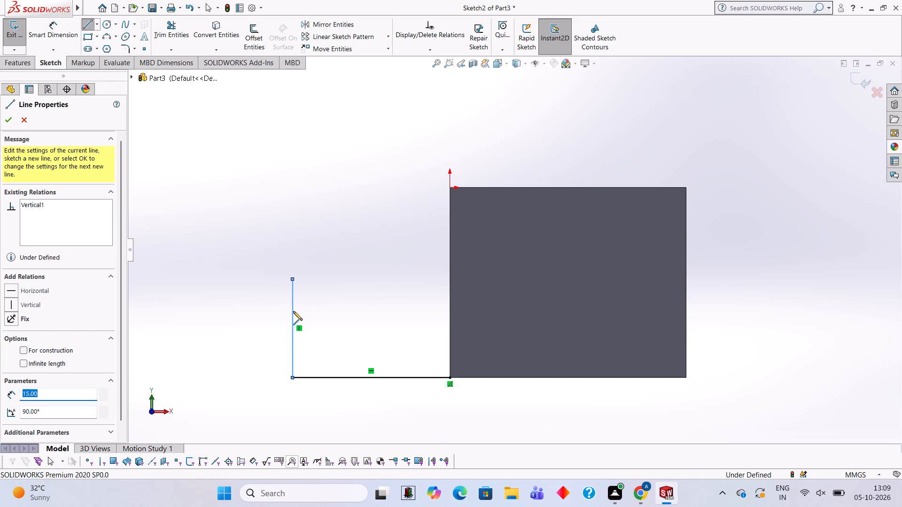
Draw a 30 mm diameter circle centred on the upper end of the 15 mm vertical line.
left_click(105, 24)
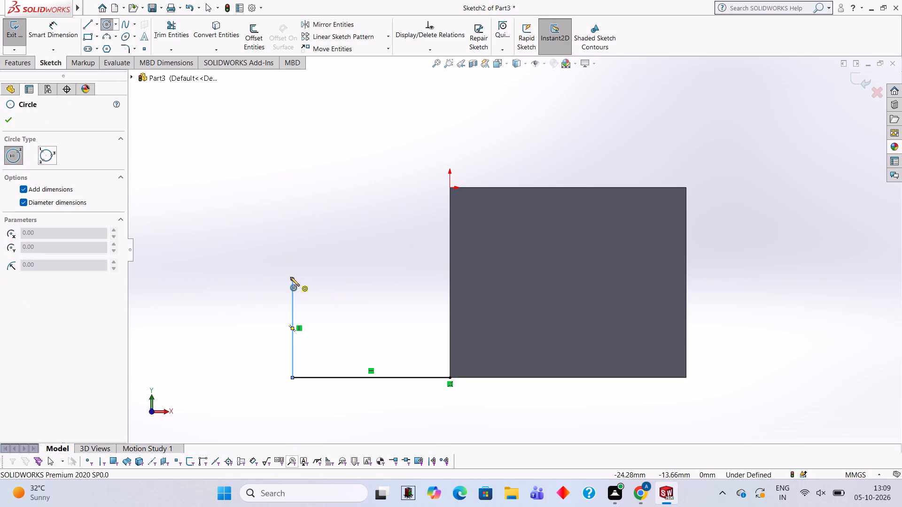
left_click(290, 277)
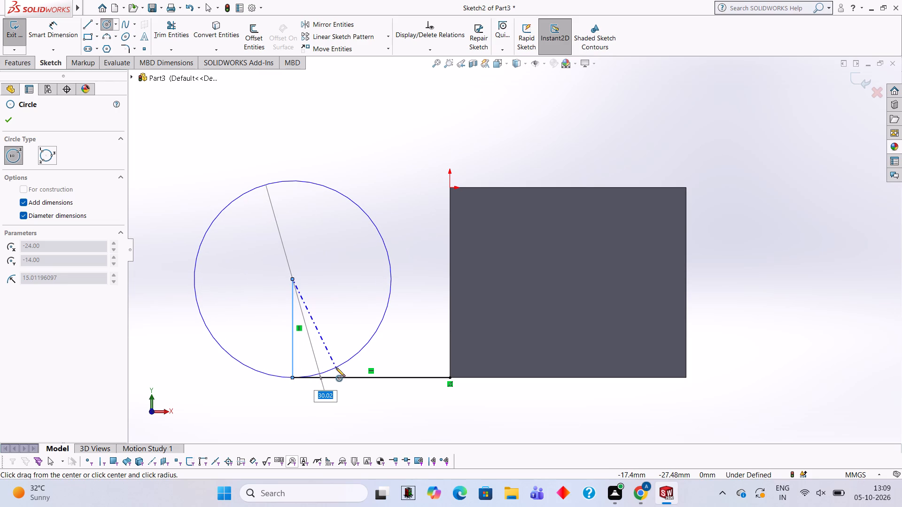
type("30")
key("Return")
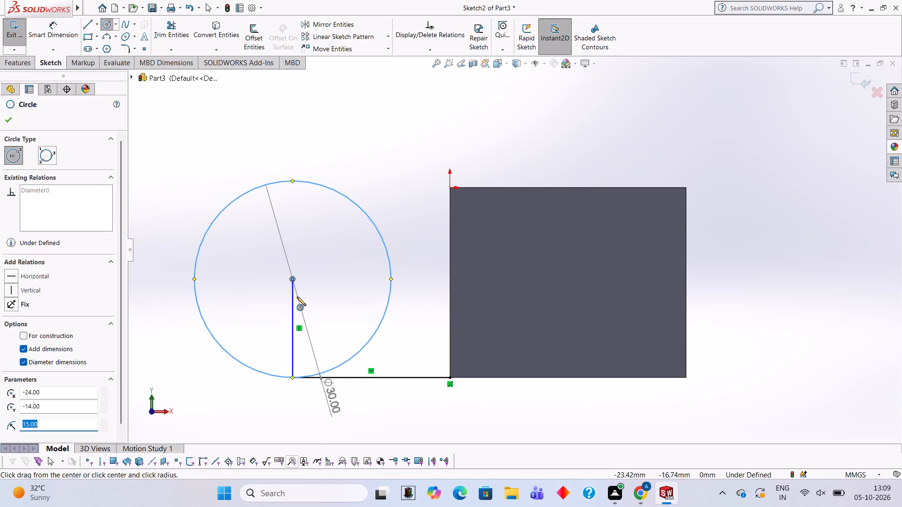
Trim away the 15 mm vertical line inside the circle.
left_click(172, 29)
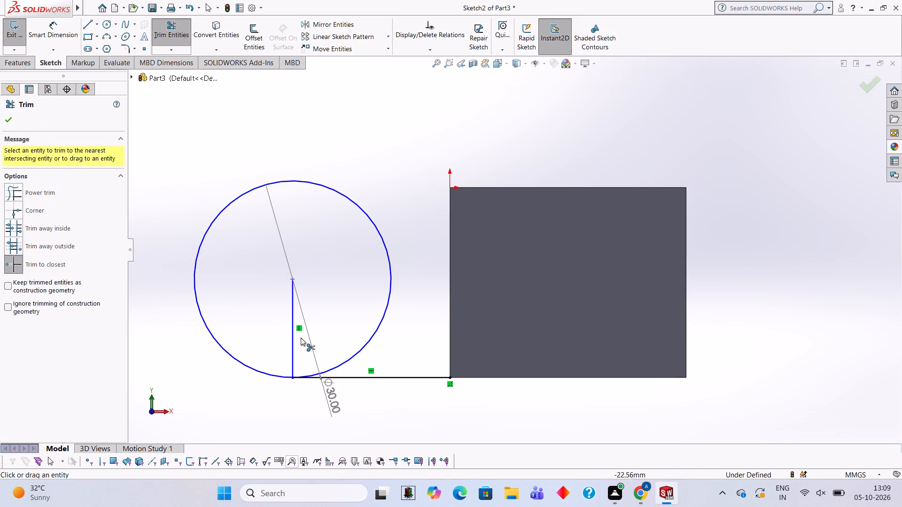
left_click(292, 333)
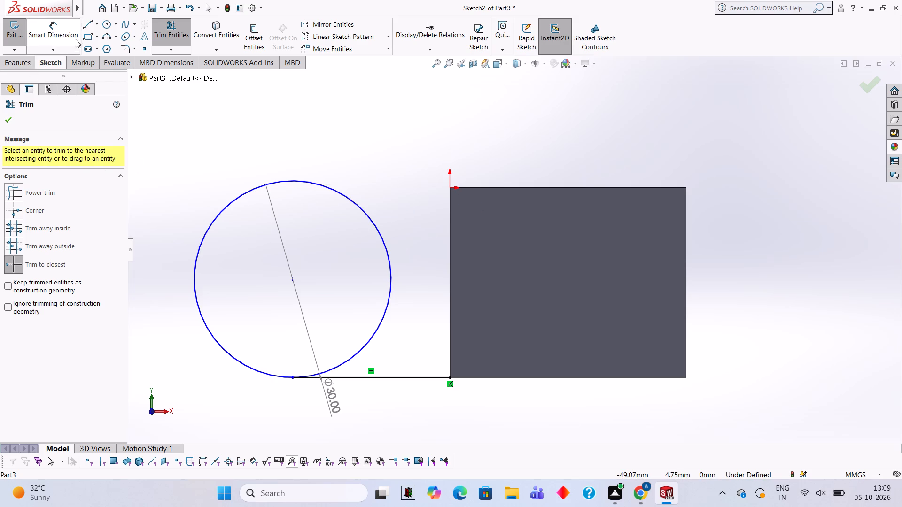
Draw a horizontal line from the circle's left quadrant point to its centre and a vertical line from there down to the 24 mm line's outer end.
left_click(90, 24)
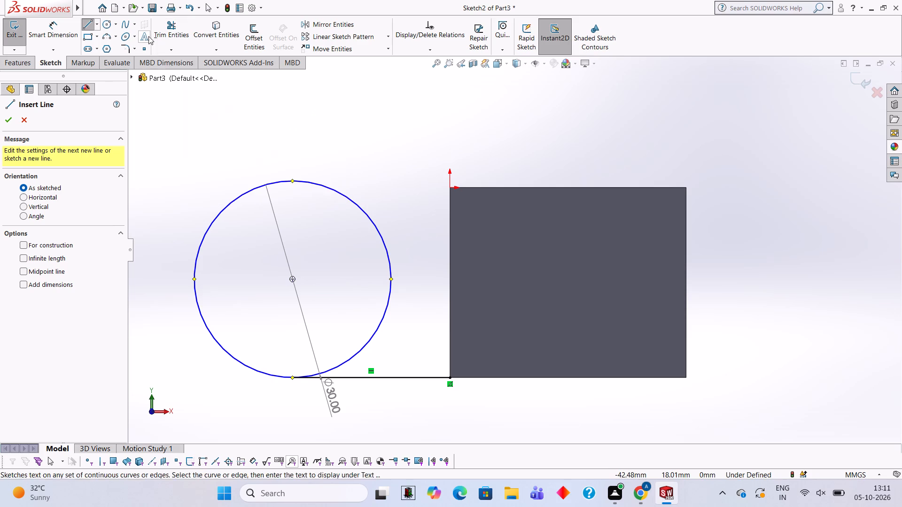
left_click(194, 278)
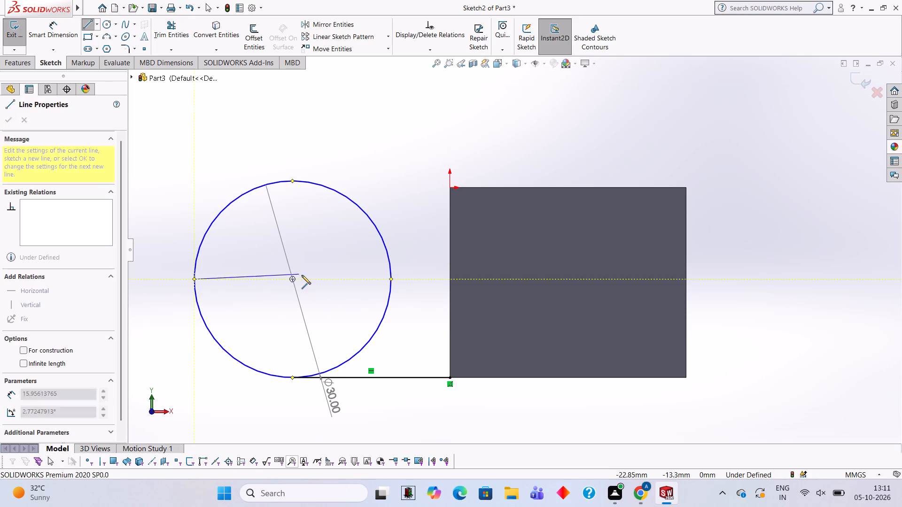
left_click(293, 278)
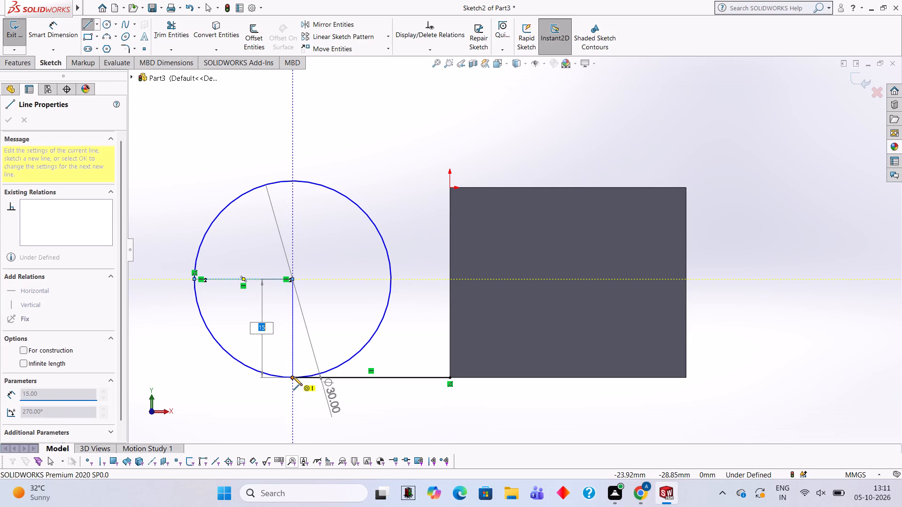
left_click(293, 376)
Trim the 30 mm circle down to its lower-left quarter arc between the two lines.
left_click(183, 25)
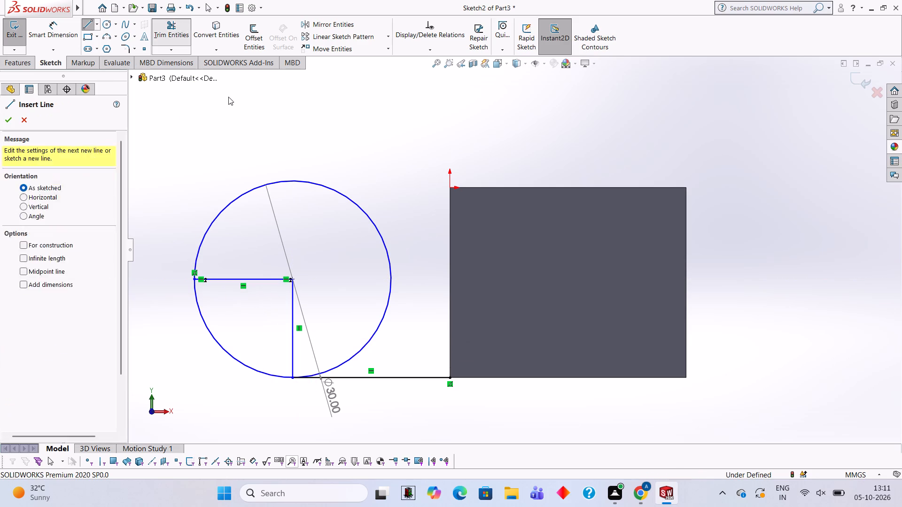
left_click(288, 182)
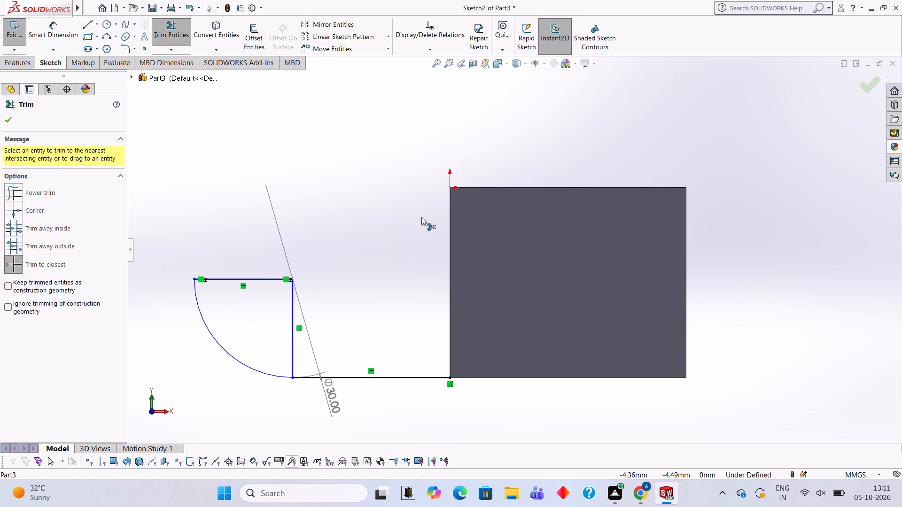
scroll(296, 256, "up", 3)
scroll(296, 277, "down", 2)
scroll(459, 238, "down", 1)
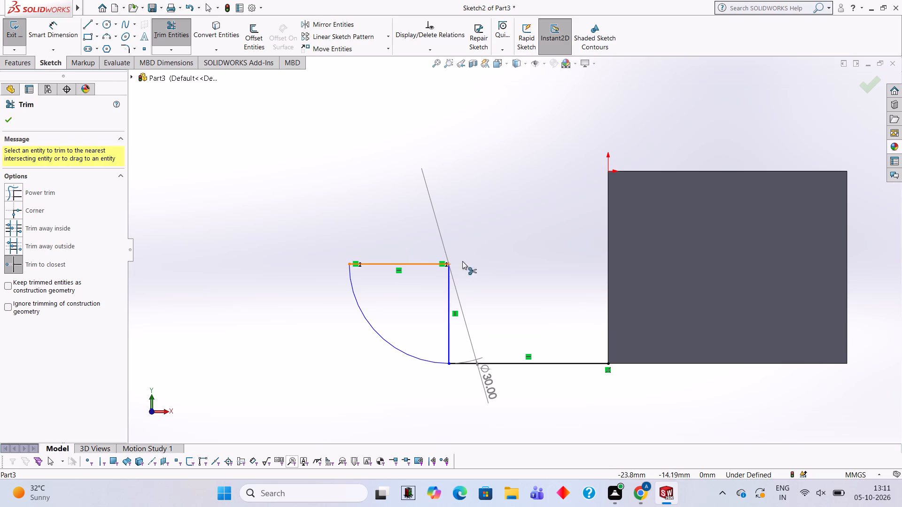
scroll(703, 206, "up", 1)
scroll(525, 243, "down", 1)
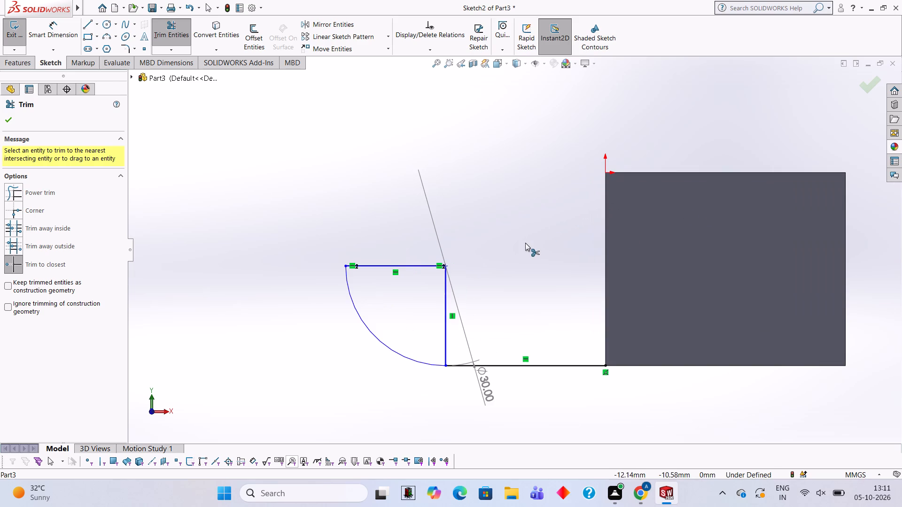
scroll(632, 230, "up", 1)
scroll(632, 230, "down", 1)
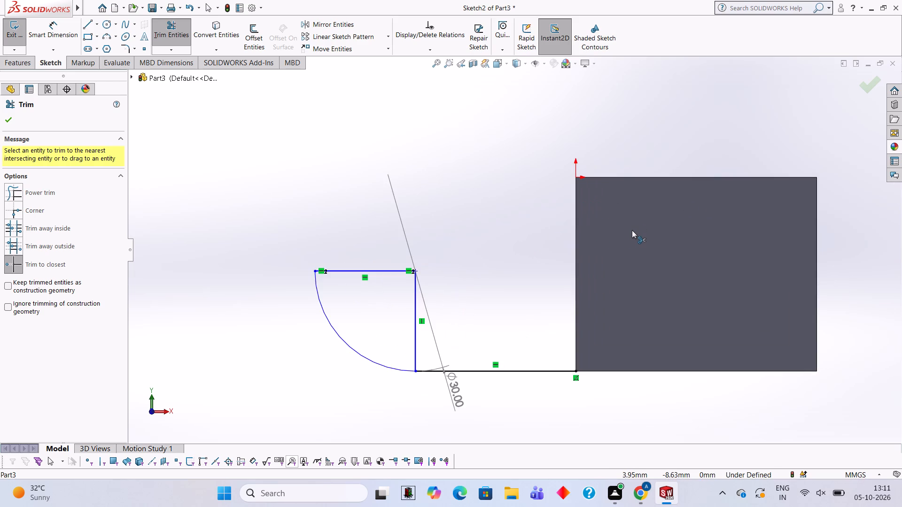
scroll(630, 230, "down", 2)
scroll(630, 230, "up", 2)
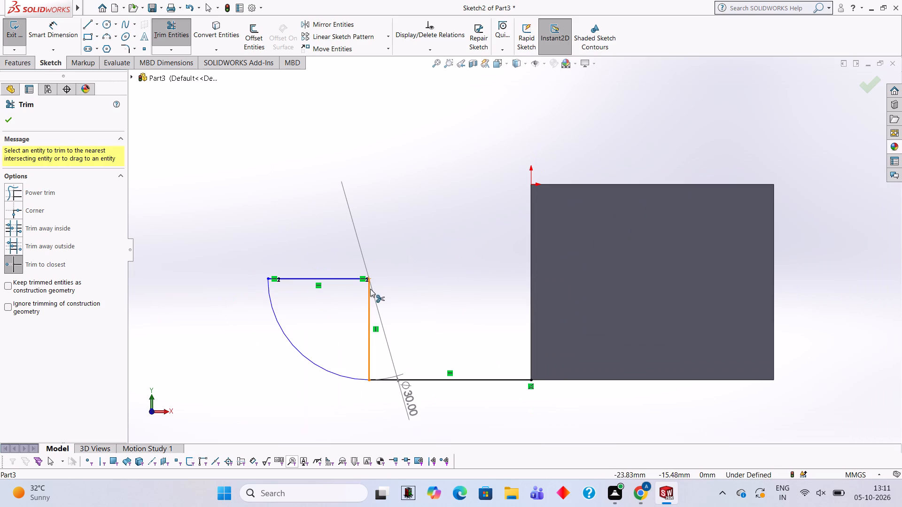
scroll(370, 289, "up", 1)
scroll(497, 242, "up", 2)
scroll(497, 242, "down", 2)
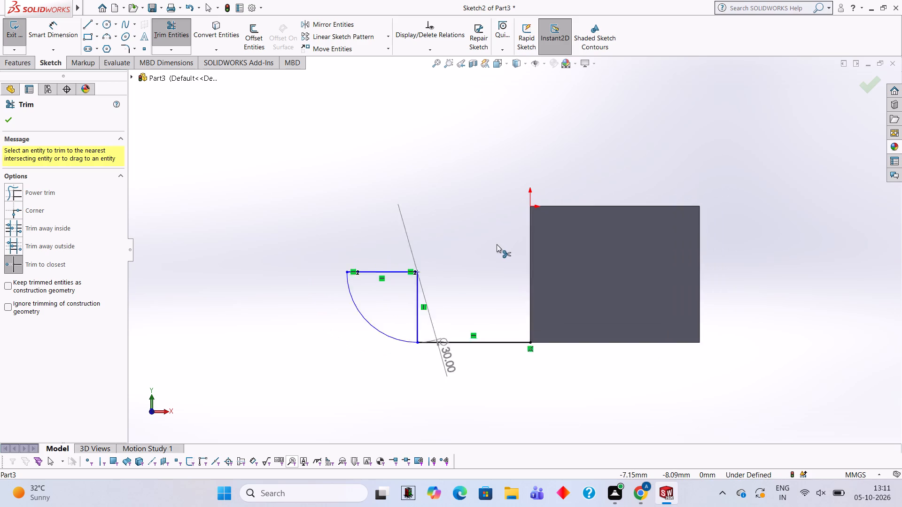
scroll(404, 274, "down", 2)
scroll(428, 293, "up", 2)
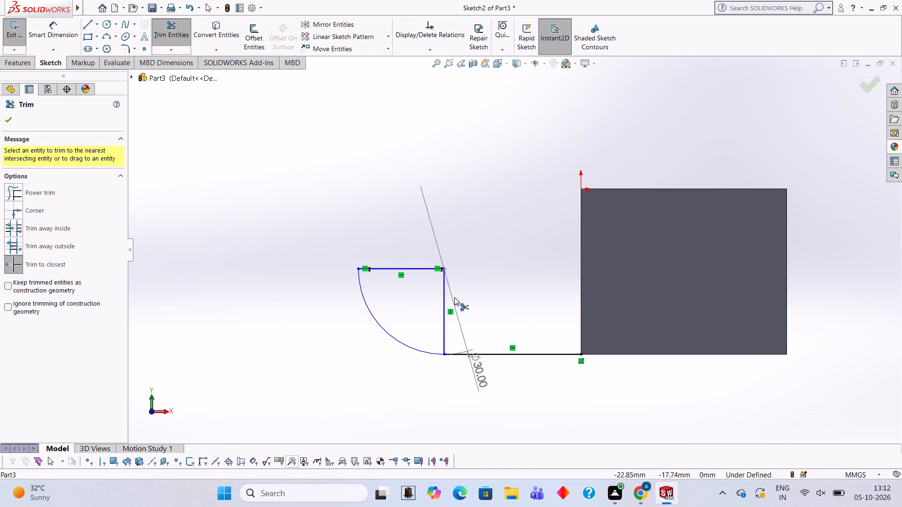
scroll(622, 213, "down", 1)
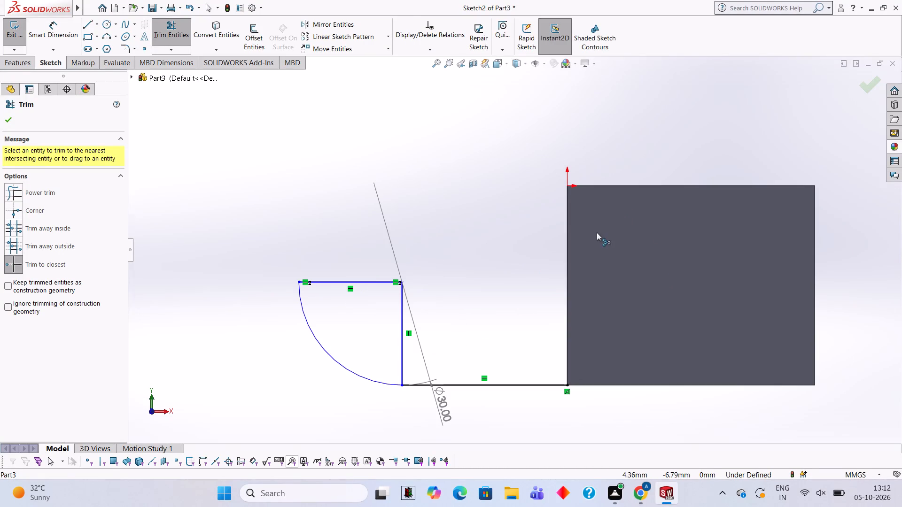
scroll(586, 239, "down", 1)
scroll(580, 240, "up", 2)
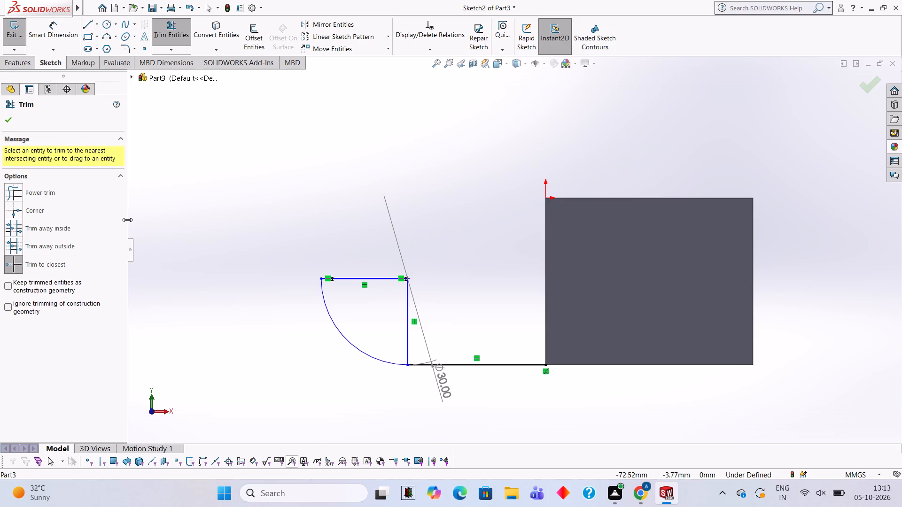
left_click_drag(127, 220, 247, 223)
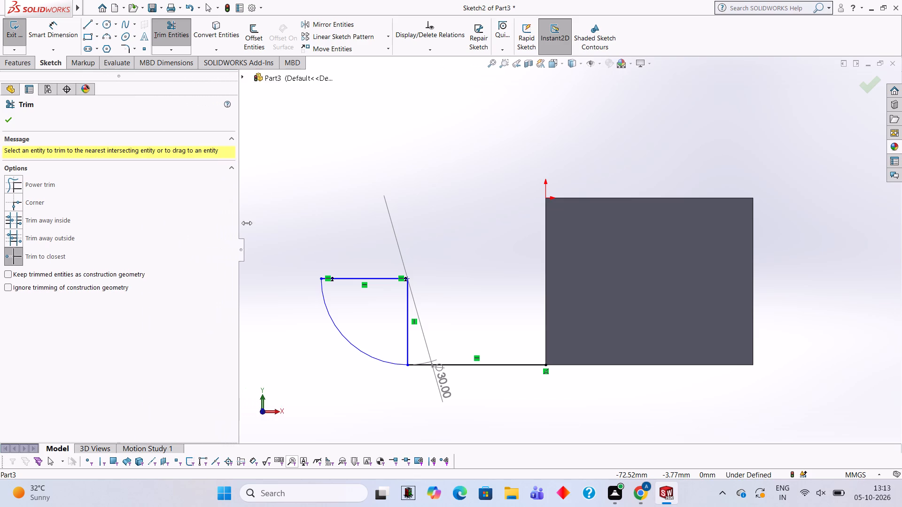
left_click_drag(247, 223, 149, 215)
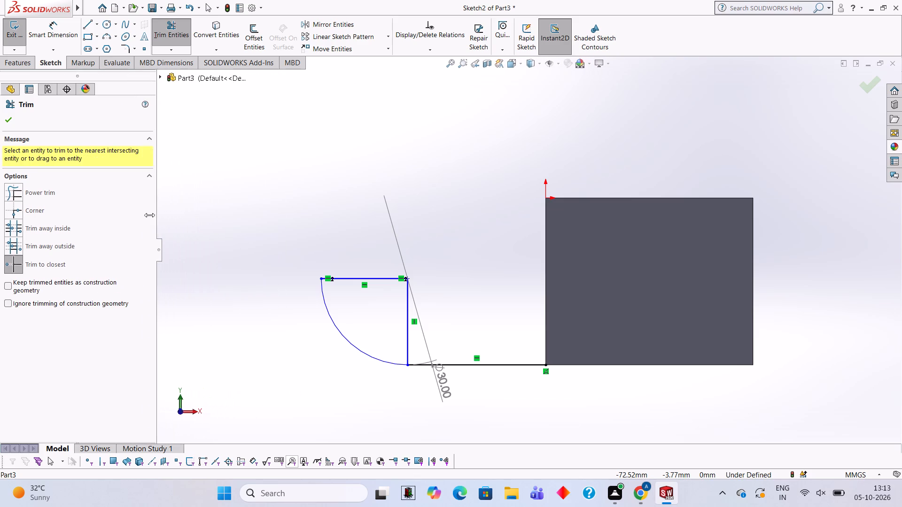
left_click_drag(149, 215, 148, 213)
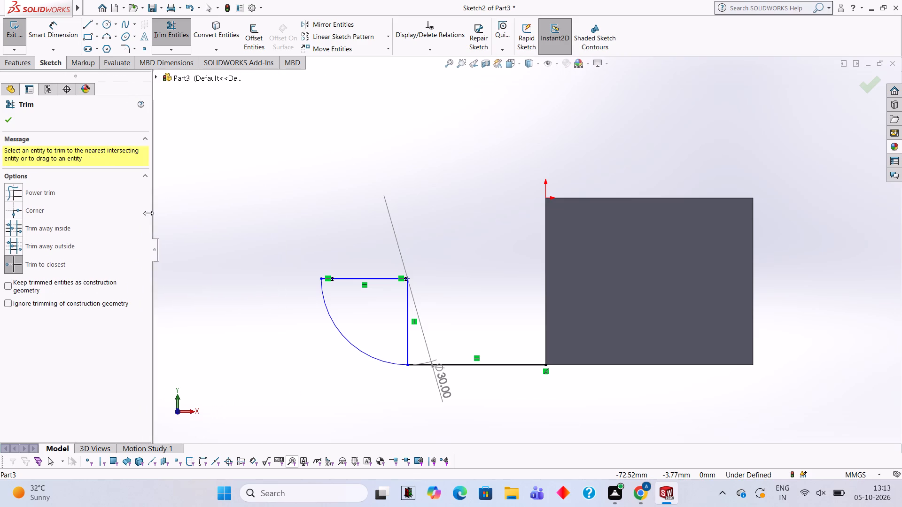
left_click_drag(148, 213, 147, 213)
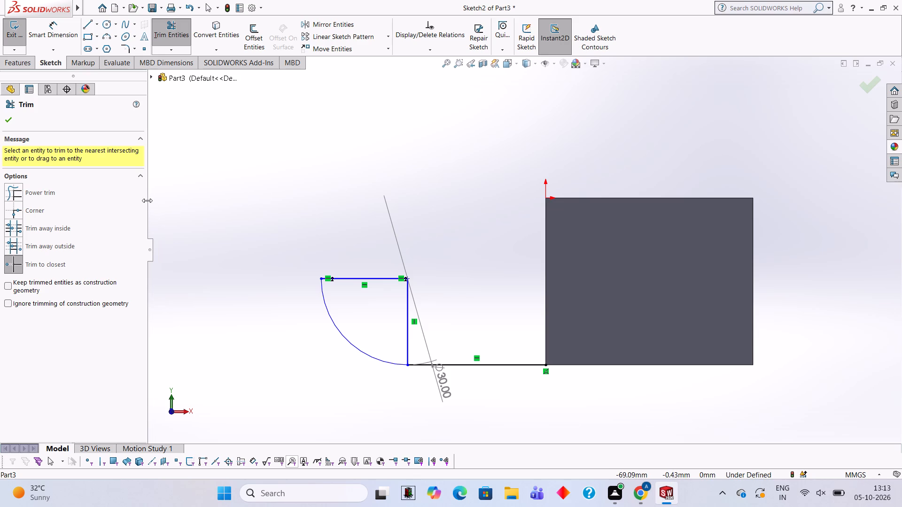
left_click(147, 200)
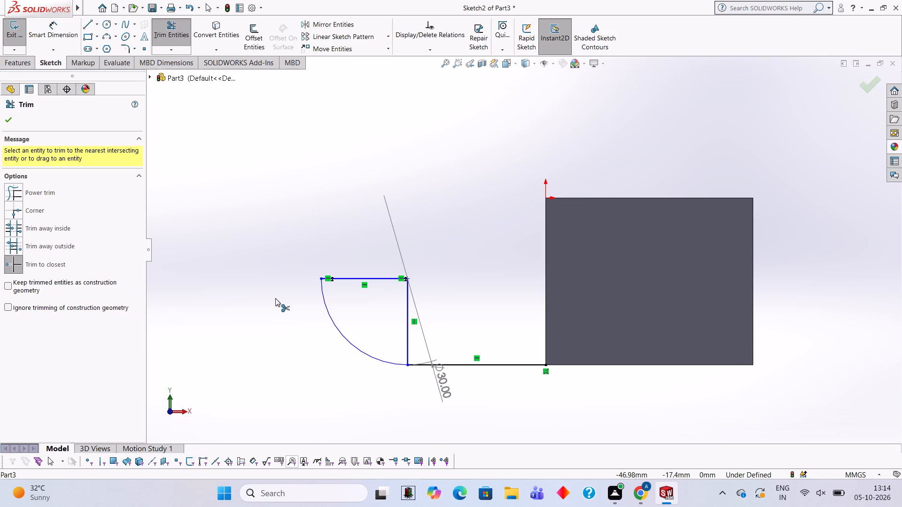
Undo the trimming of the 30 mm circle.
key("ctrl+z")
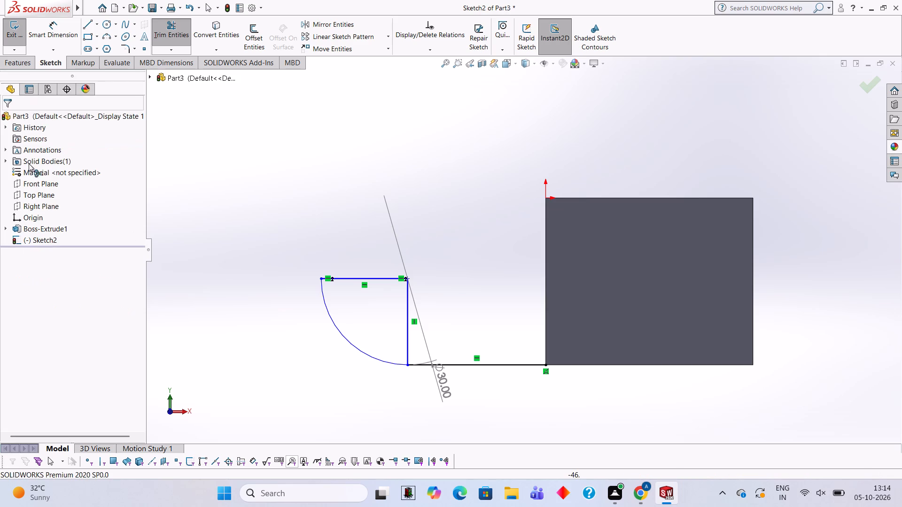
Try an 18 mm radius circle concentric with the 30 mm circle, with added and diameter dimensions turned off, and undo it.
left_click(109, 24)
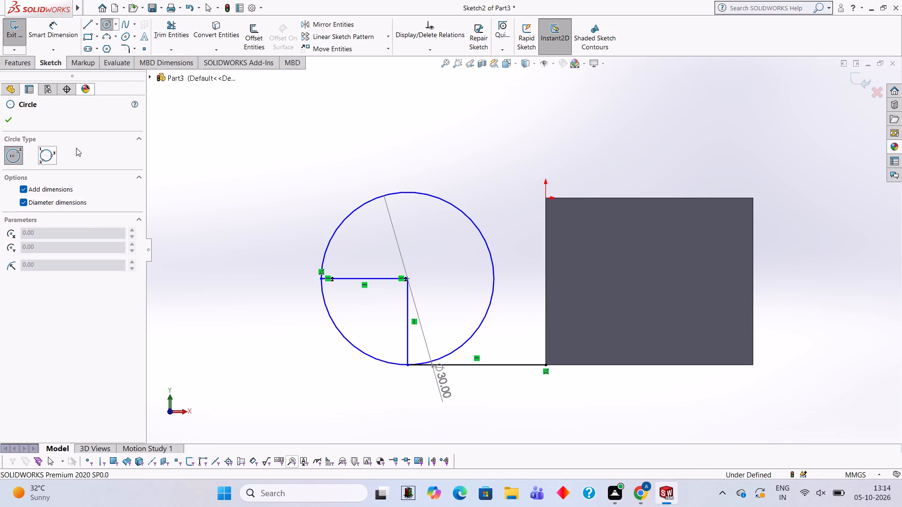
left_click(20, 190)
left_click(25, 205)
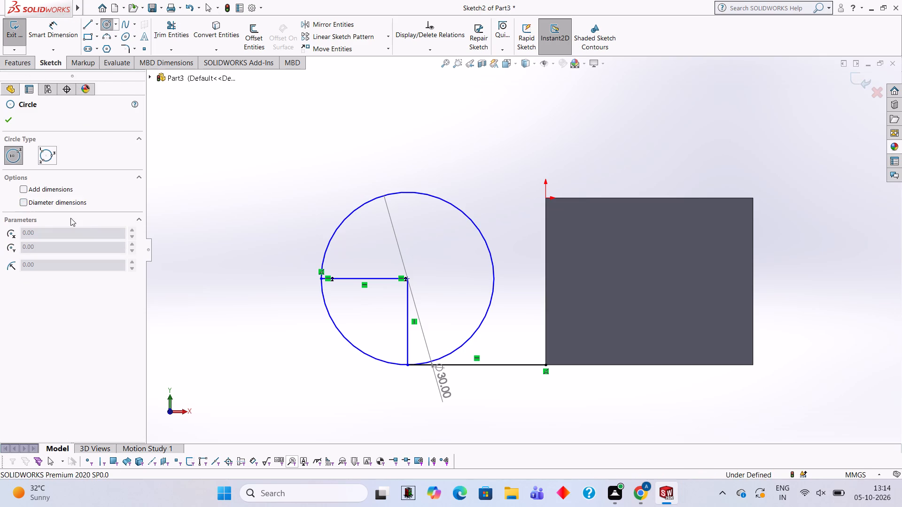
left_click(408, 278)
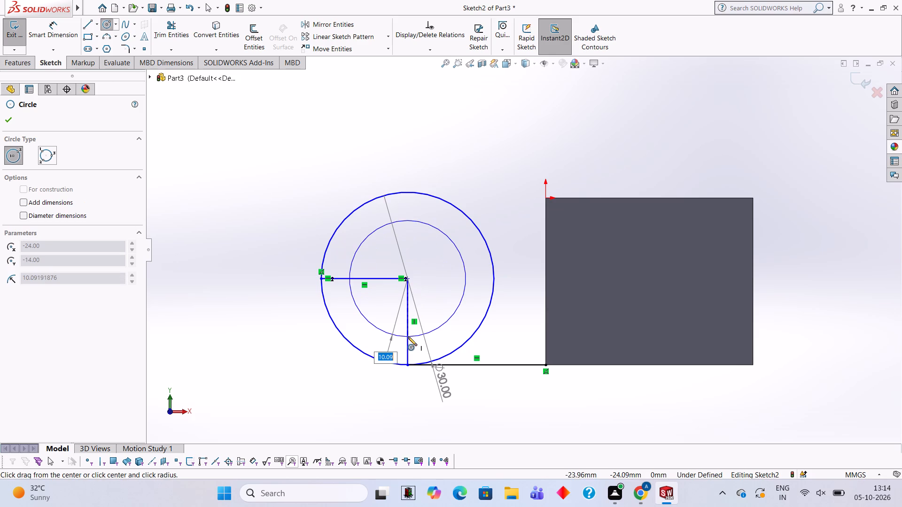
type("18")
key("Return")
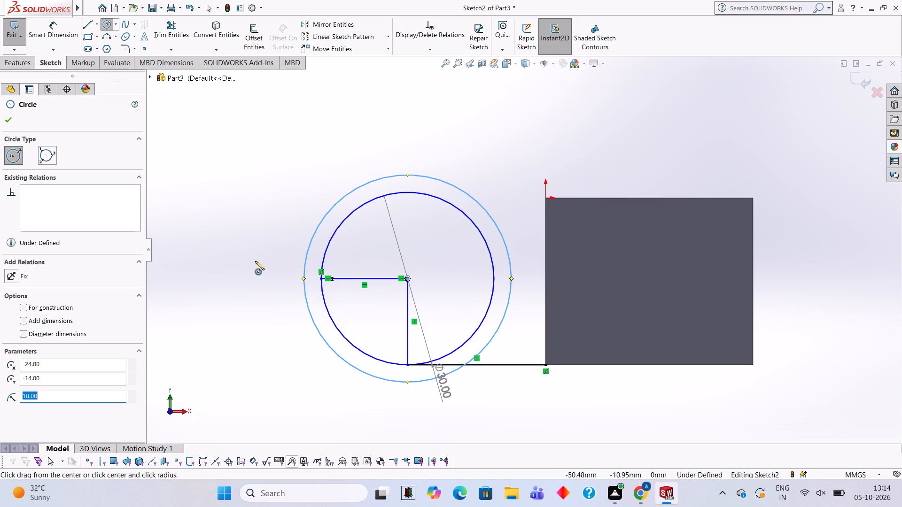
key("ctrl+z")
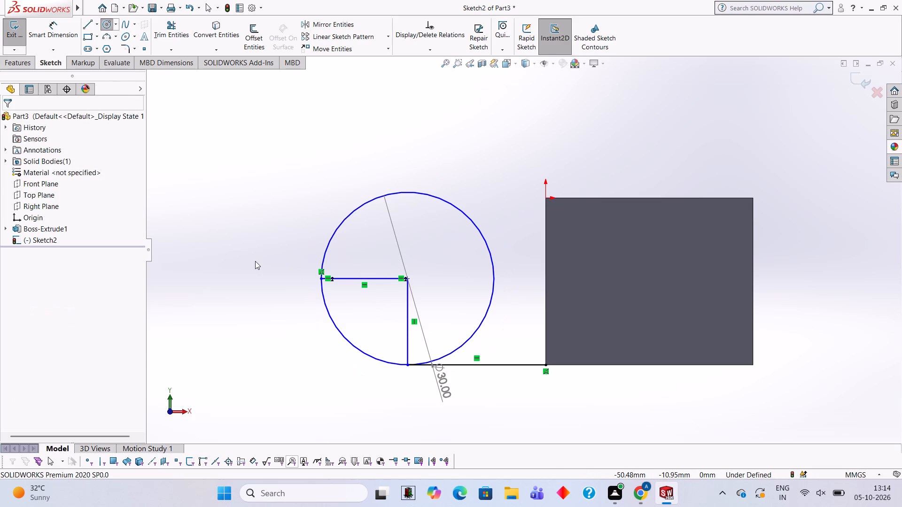
Trim away the entire 30 mm circle, including its lower-left quarter arc, keeping the horizontal and vertical lines.
left_click(158, 25)
left_click(348, 217)
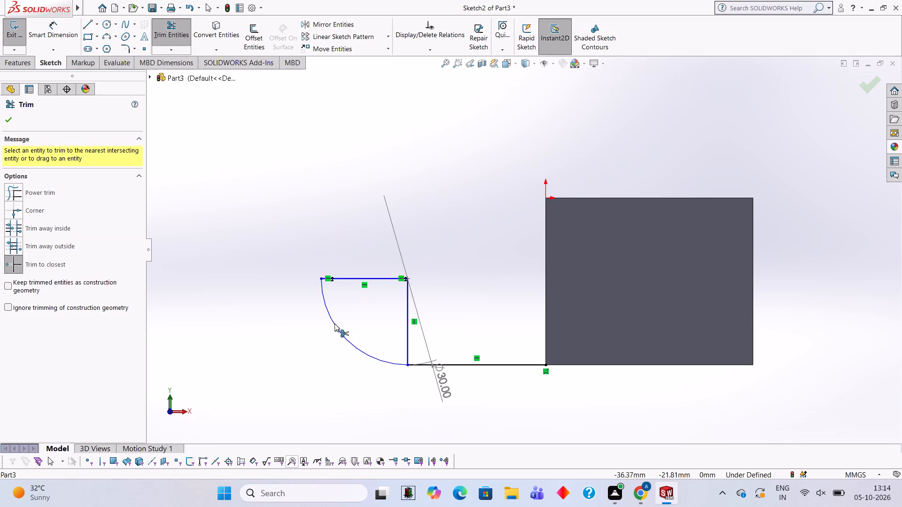
left_click(332, 324)
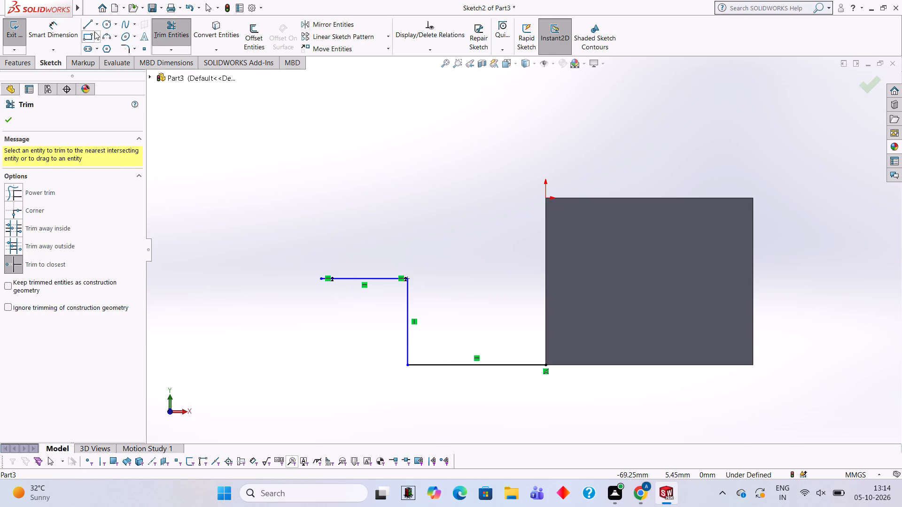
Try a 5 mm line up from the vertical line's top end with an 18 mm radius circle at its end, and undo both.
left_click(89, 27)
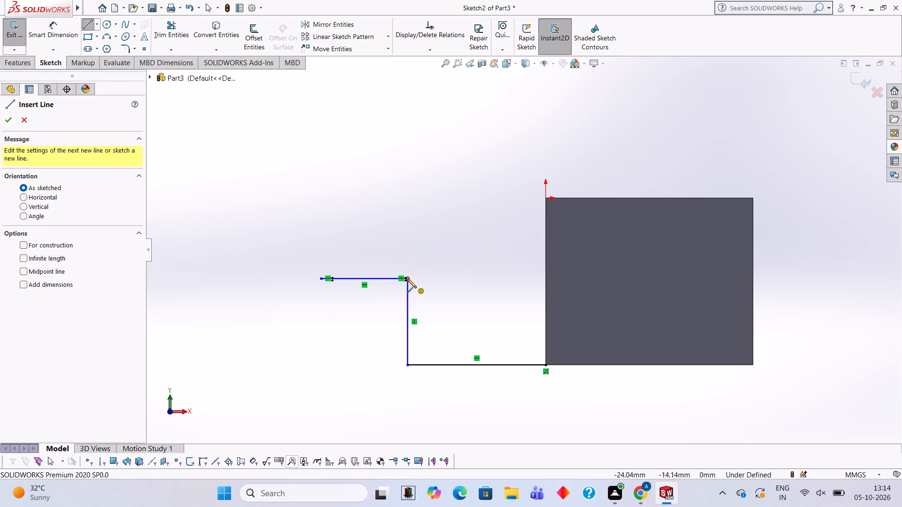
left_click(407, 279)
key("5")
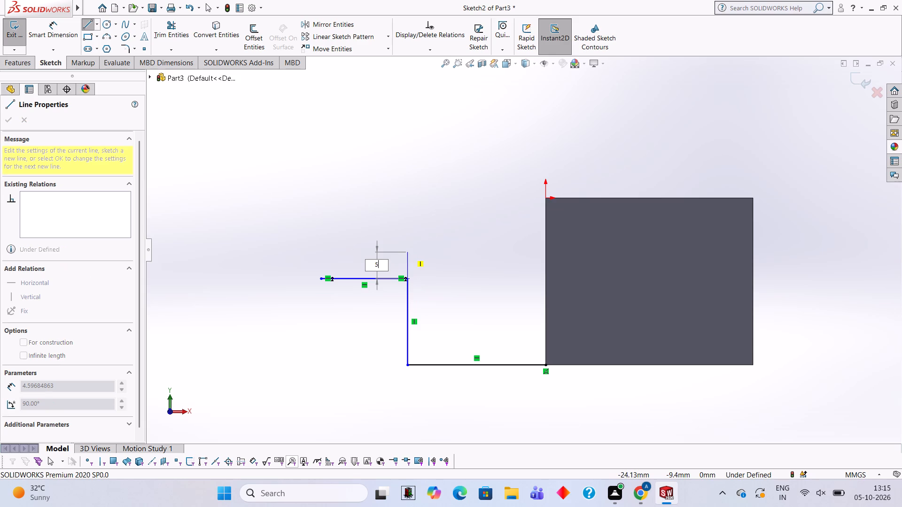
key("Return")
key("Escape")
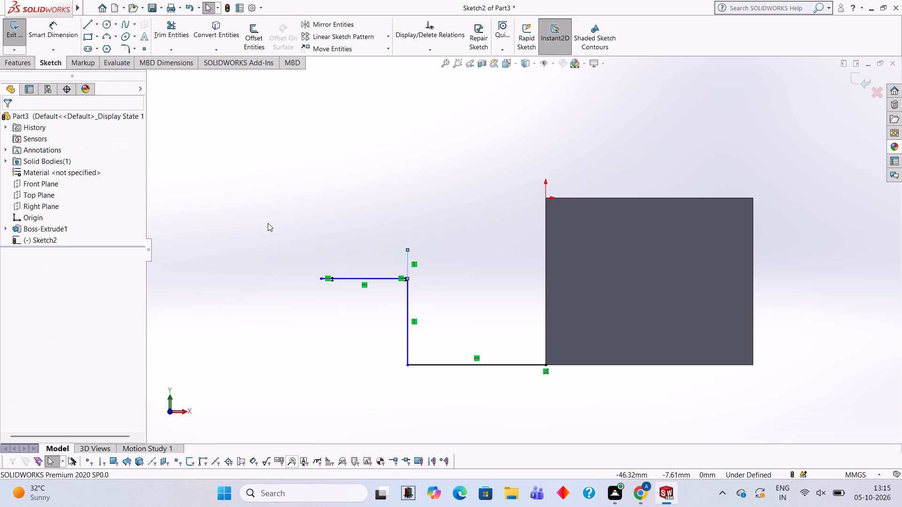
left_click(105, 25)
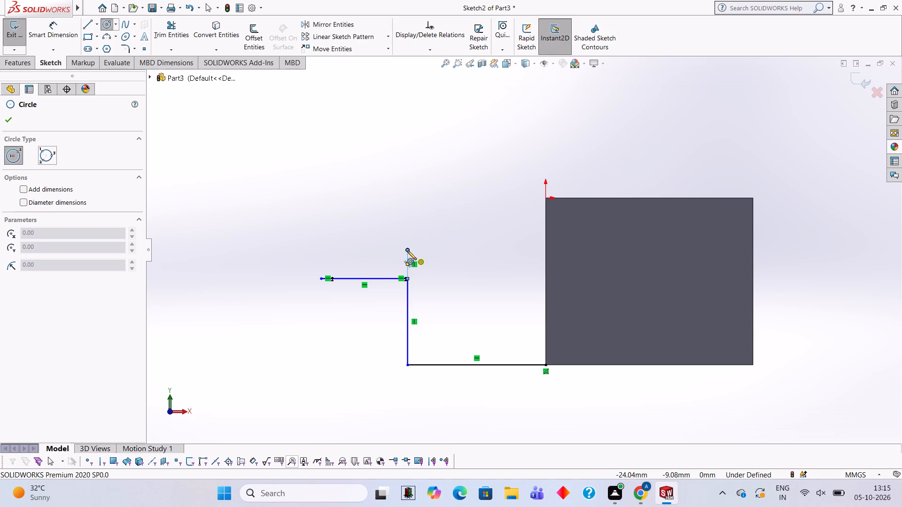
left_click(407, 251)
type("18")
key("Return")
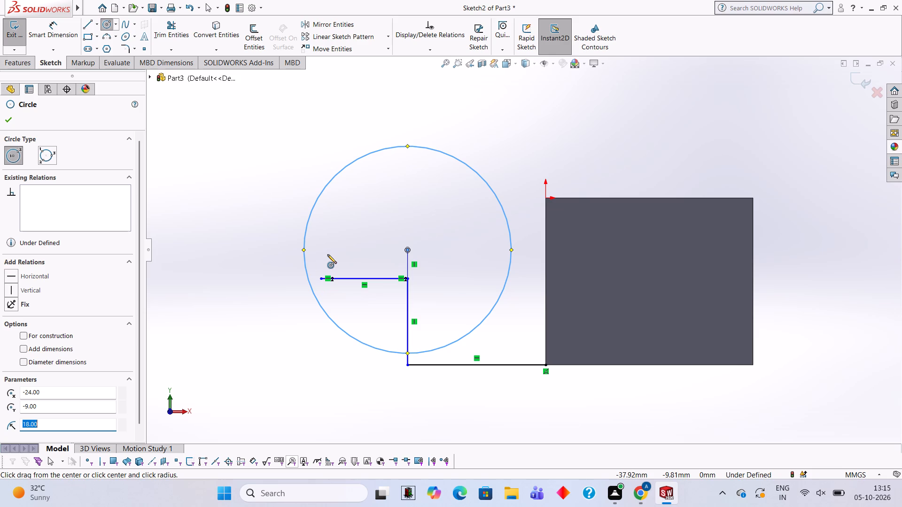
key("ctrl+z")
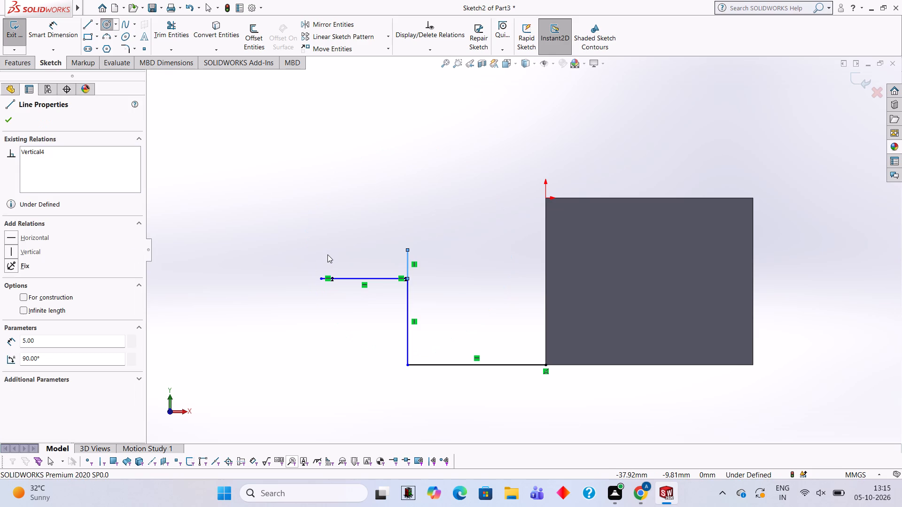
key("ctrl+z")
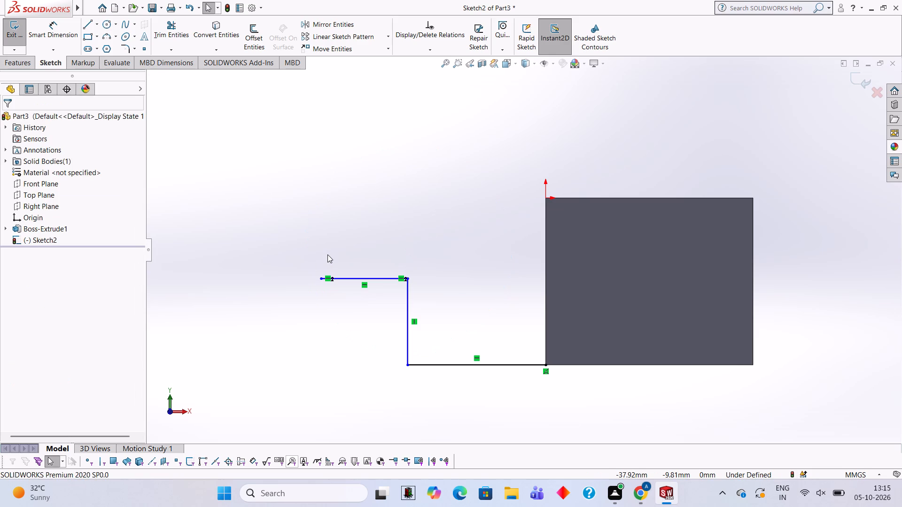
Trim away the short horizontal line at the top of the vertical line.
left_click(88, 22)
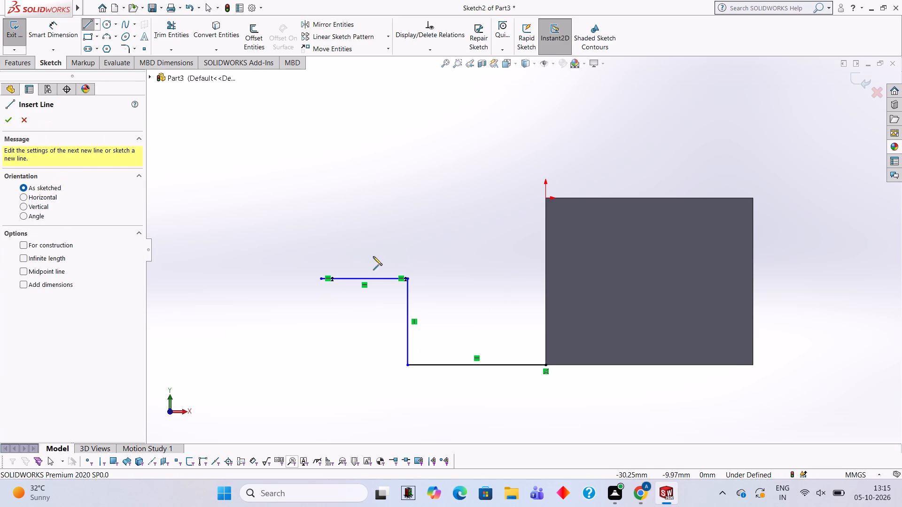
left_click(183, 37)
left_click(353, 280)
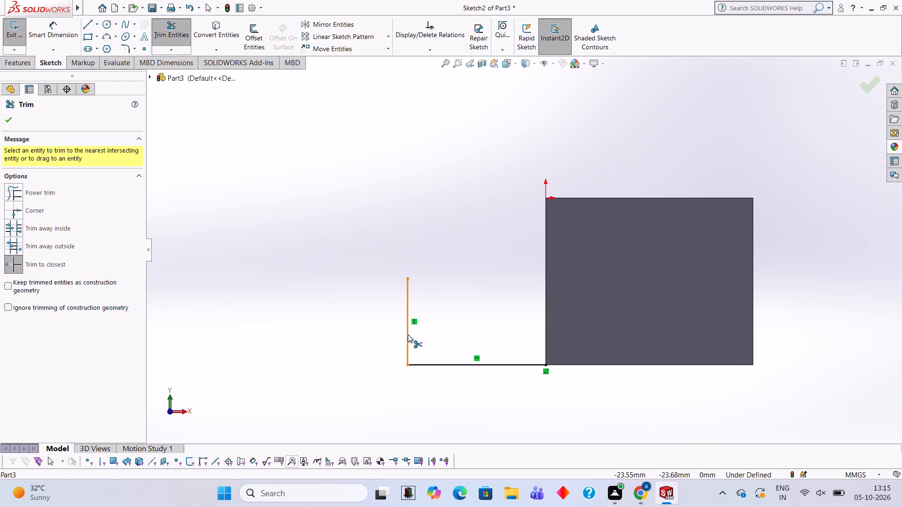
Check the remaining vertical line's length with a dimension preview, without placing the dimension.
left_click(72, 23)
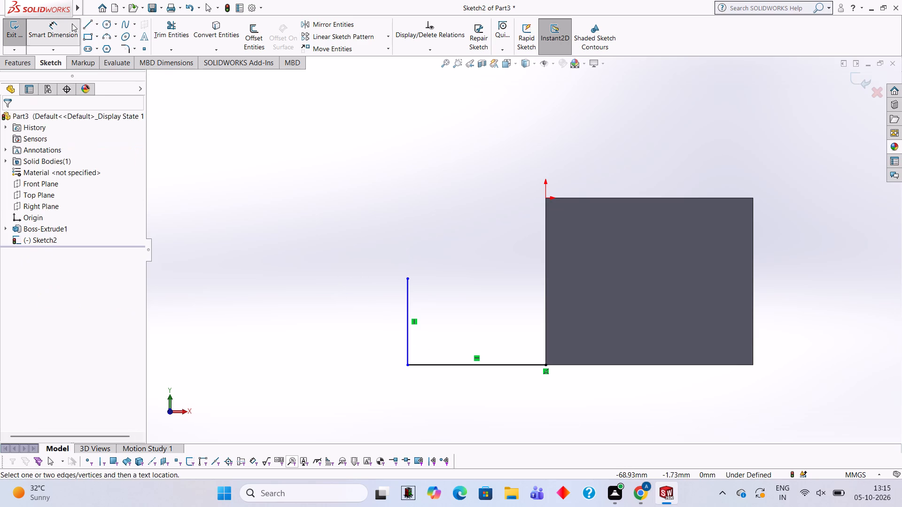
left_click(408, 323)
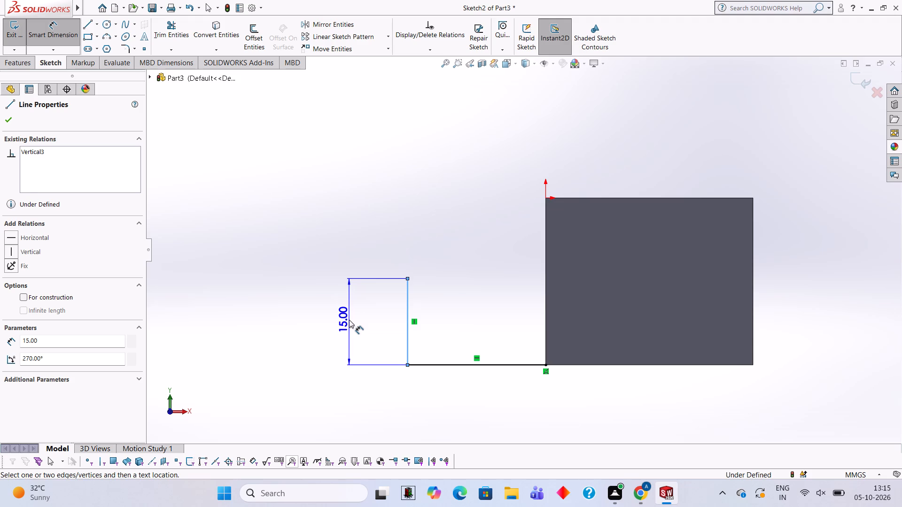
key("Escape")
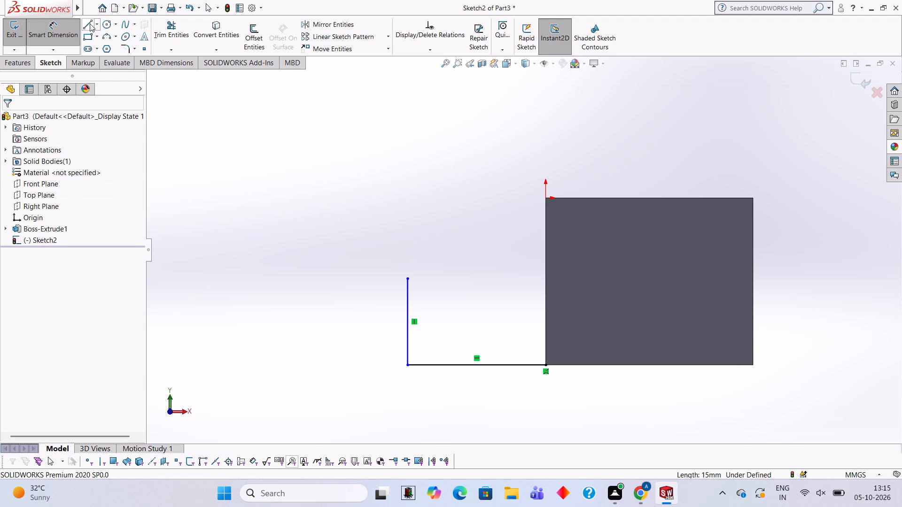
Sketch a 3 mm vertical line upward from the existing vertical line's top end.
left_click(90, 23)
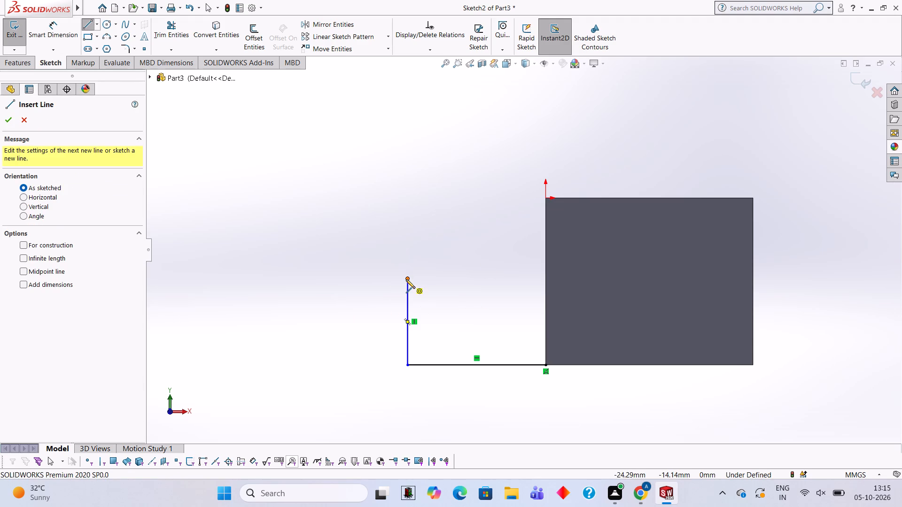
left_click(406, 279)
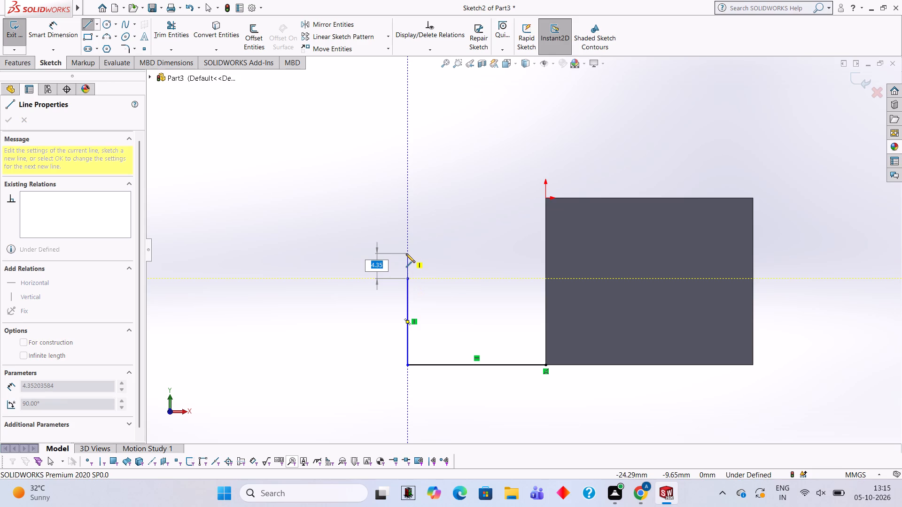
key("3")
key("Return")
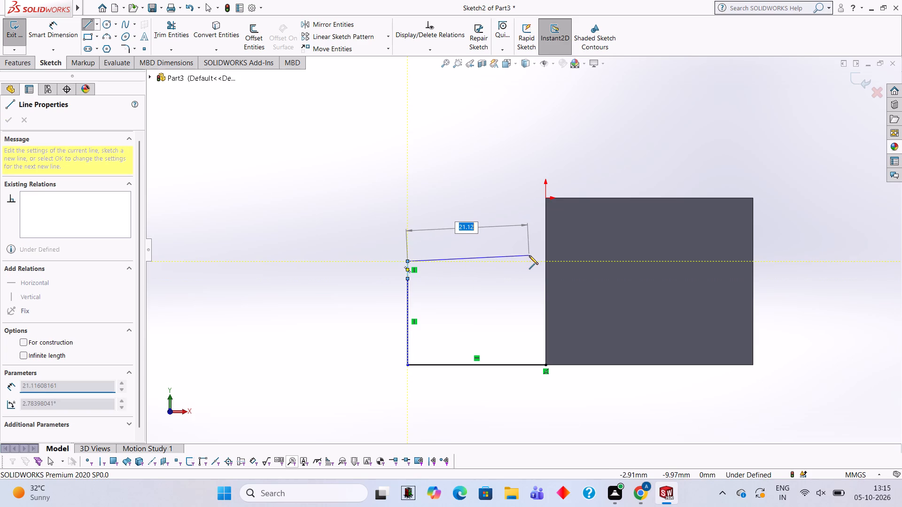
key("Escape")
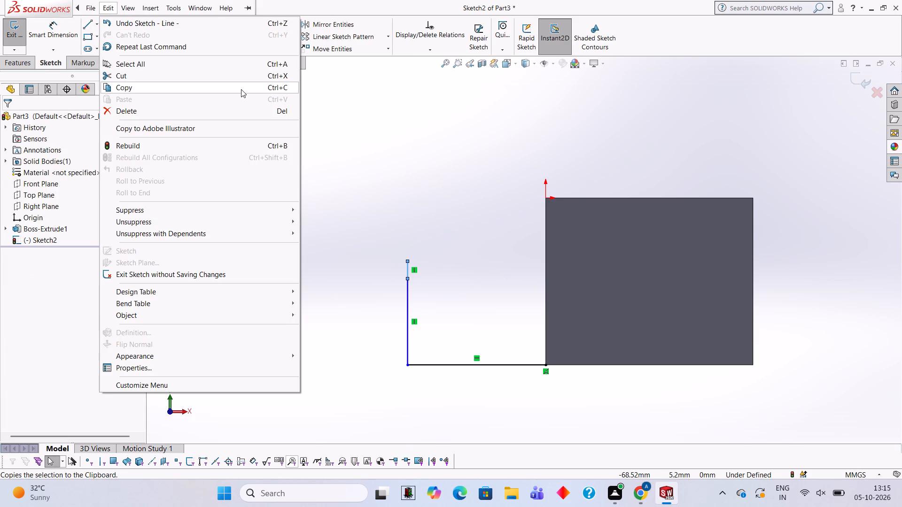
key("Escape")
Sketch an 18 mm radius circle centred on the top end of the 3 mm line.
left_click(107, 27)
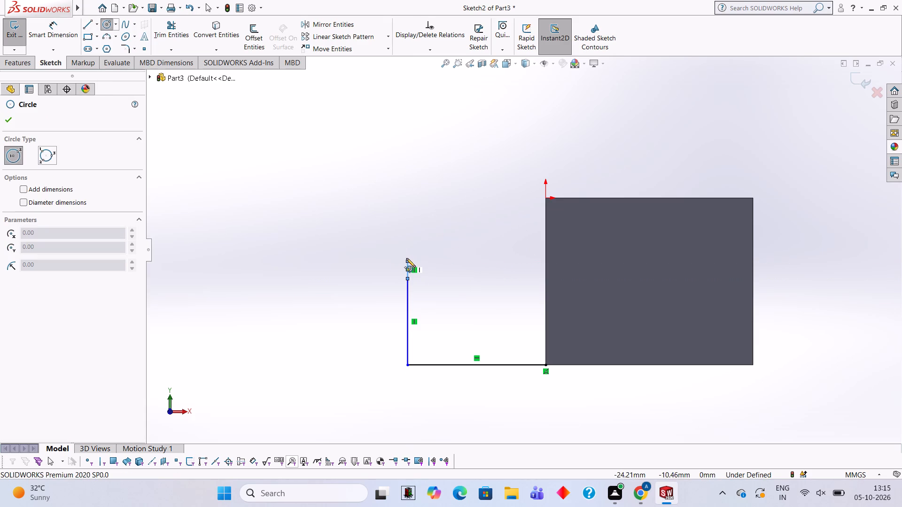
left_click(406, 260)
type("18")
key("Return")
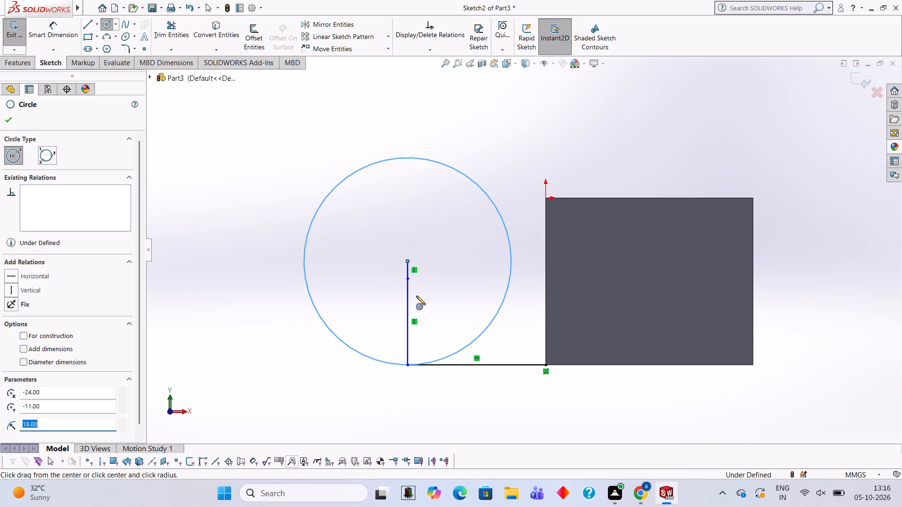
Sketch connected lines from the circle's centre: 5 mm down, 24 mm horizontally to the block's edge, and 13 mm down to its lower-left corner.
left_click(90, 25)
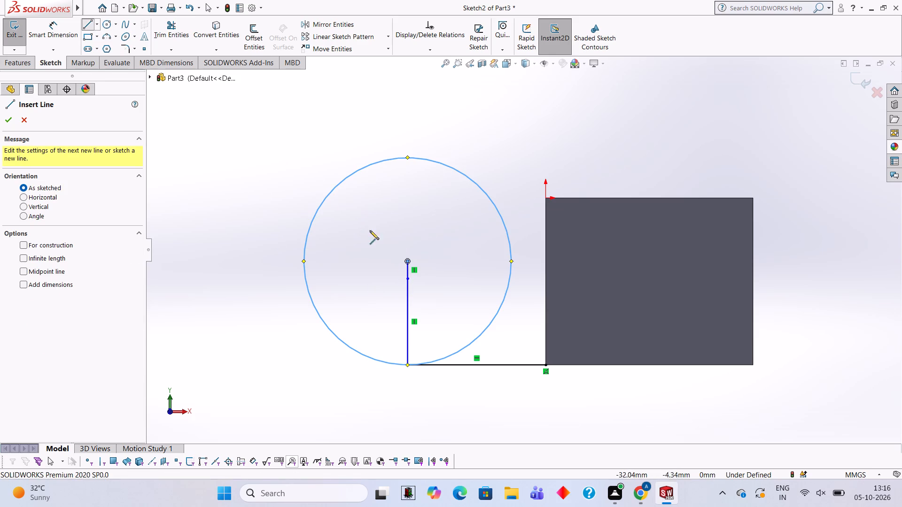
left_click(406, 261)
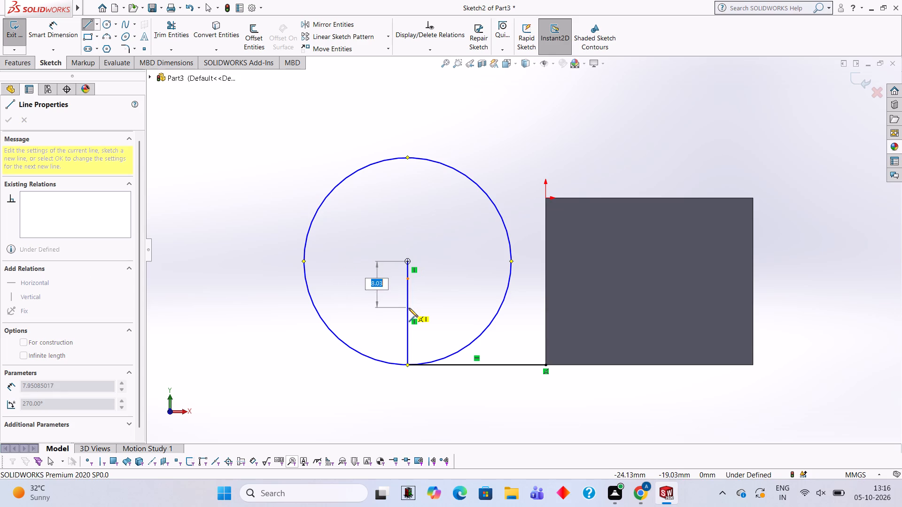
key("5")
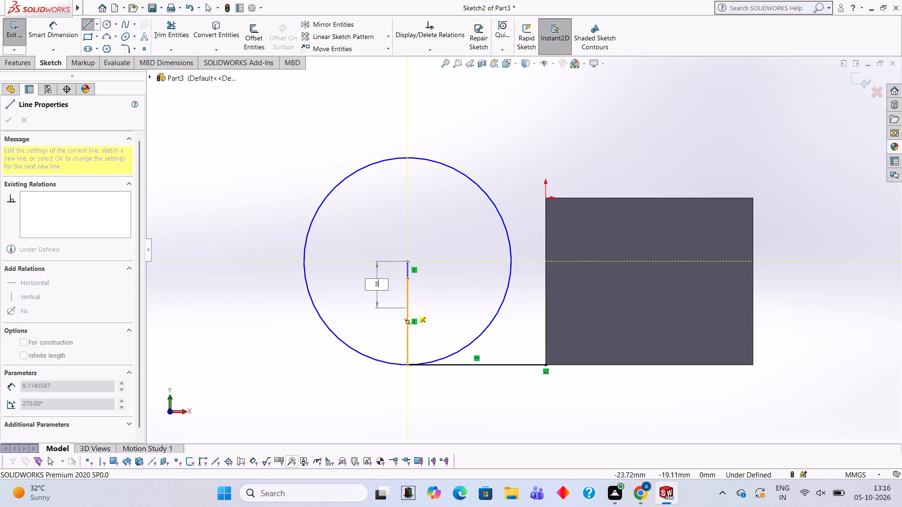
key("Return")
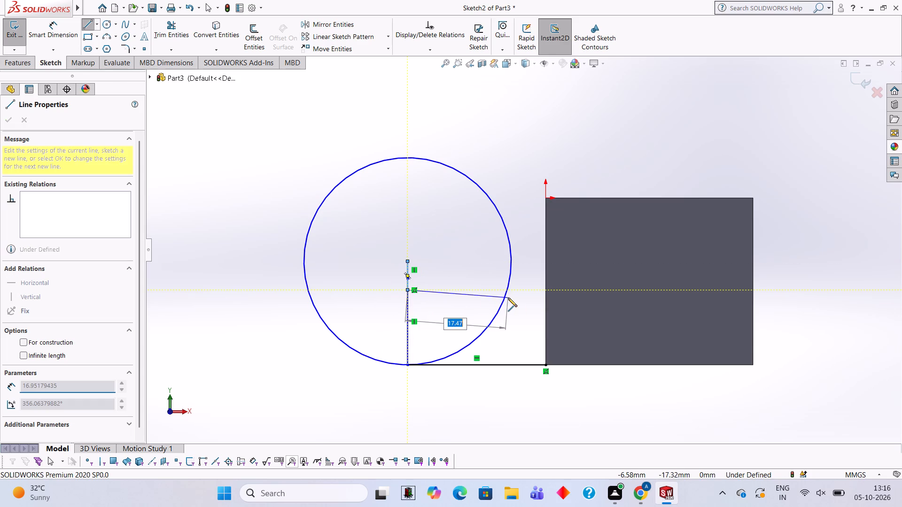
left_click(545, 290)
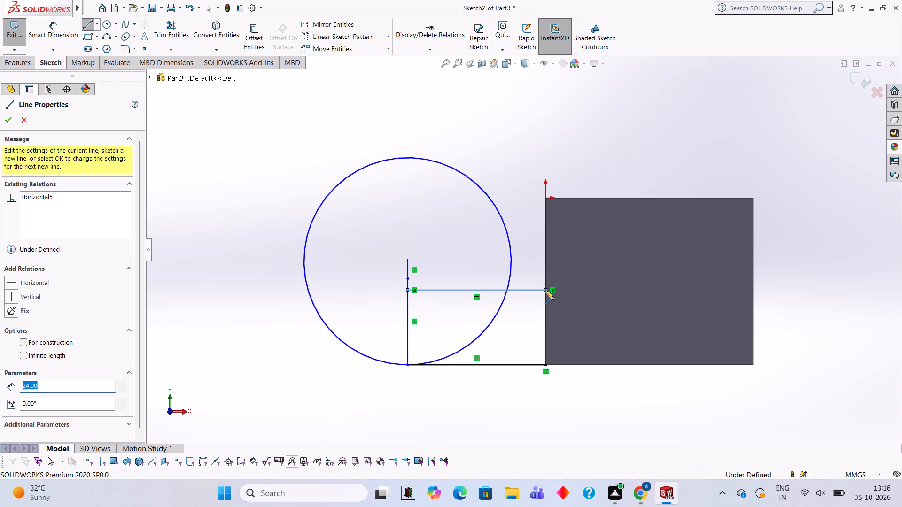
left_click(545, 365)
Trim away the circle's lower-right arc between the 24 mm horizontal line and the vertical line's bottom end.
left_click(185, 38)
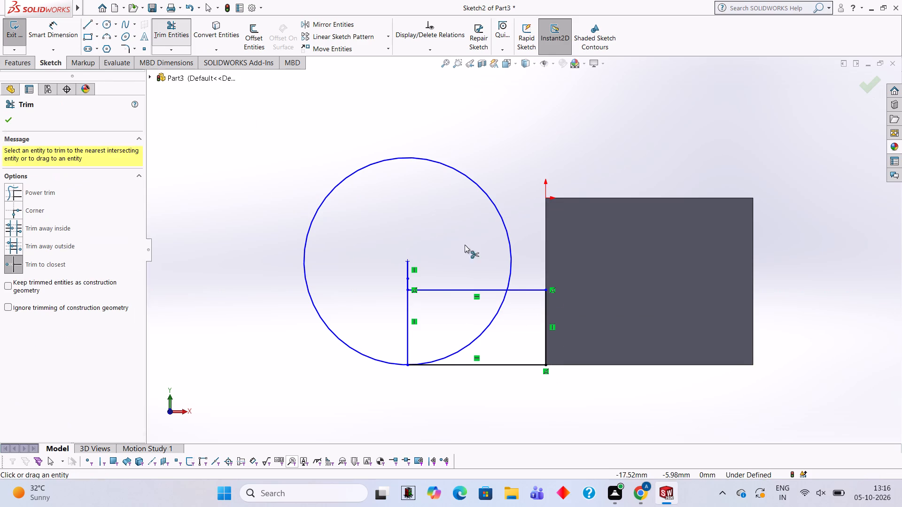
left_click(497, 313)
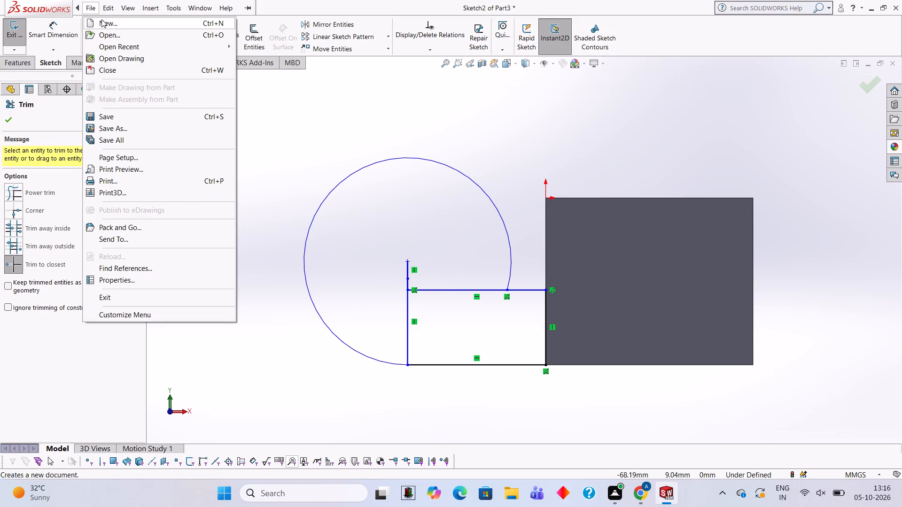
key("Escape")
Sketch an 18 mm horizontal line from the circle's centre to its leftmost point.
left_click(90, 20)
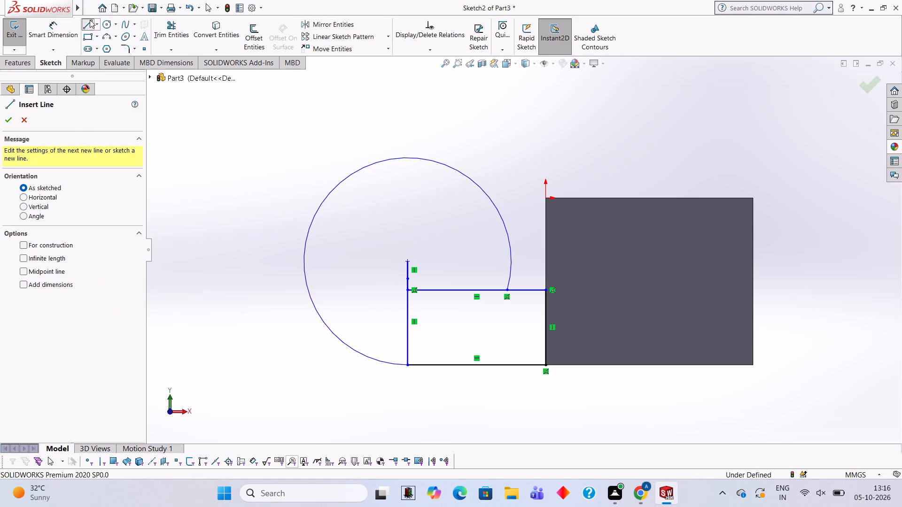
left_click(406, 261)
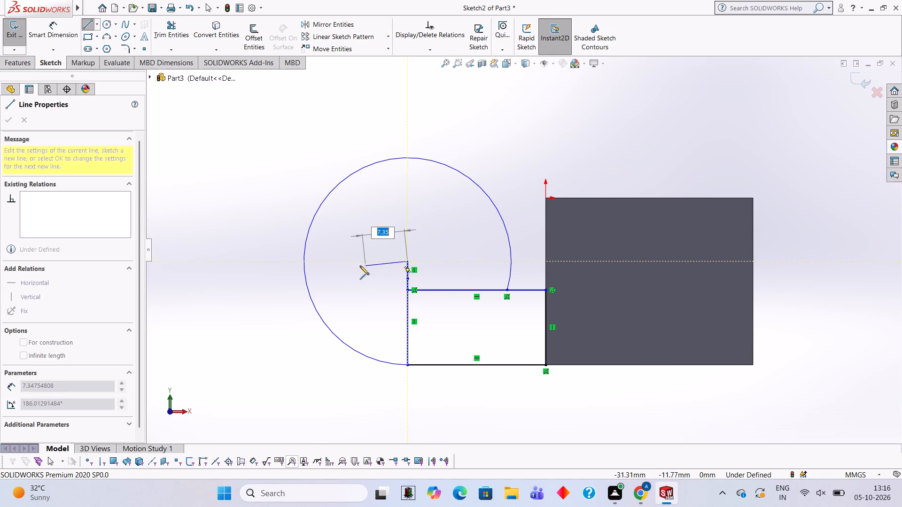
left_click(302, 261)
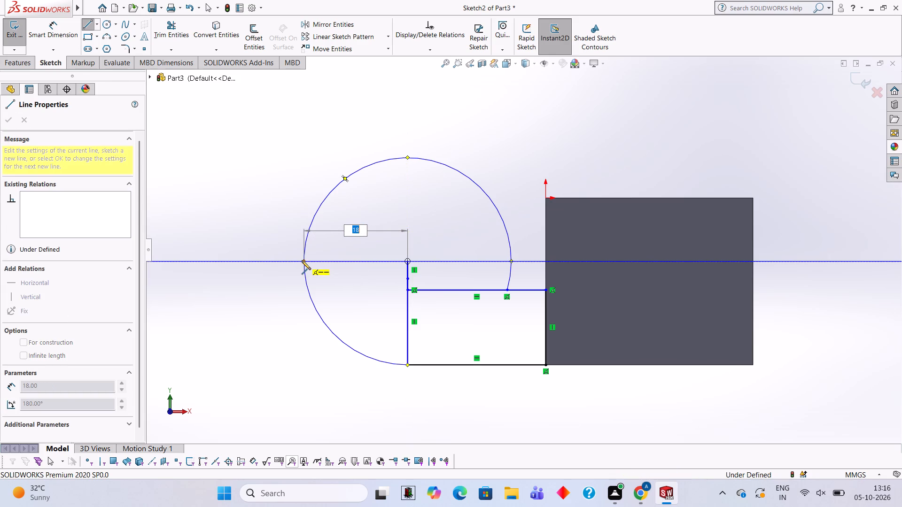
key("Escape")
Trim away the circle's remaining upper arc and the vertical line below the step, leaving one closed profile with a lower-left quarter arc.
left_click(177, 39)
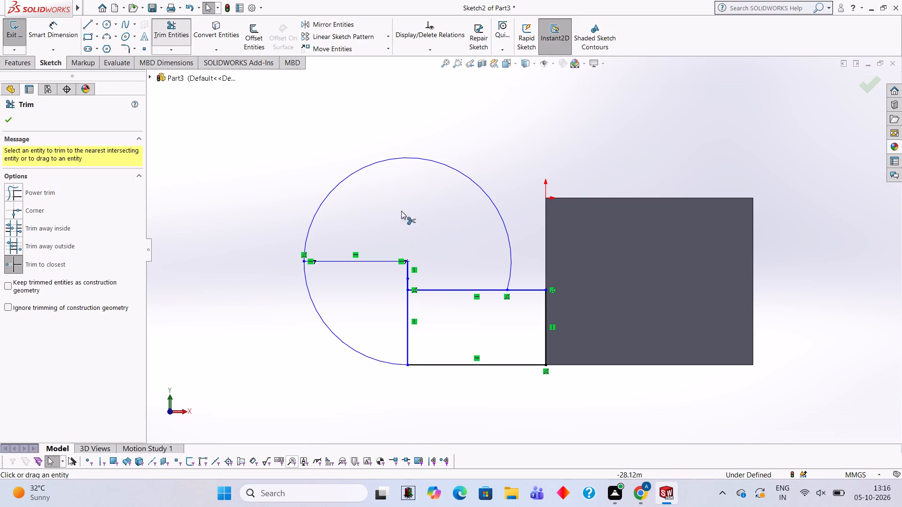
left_click(314, 217)
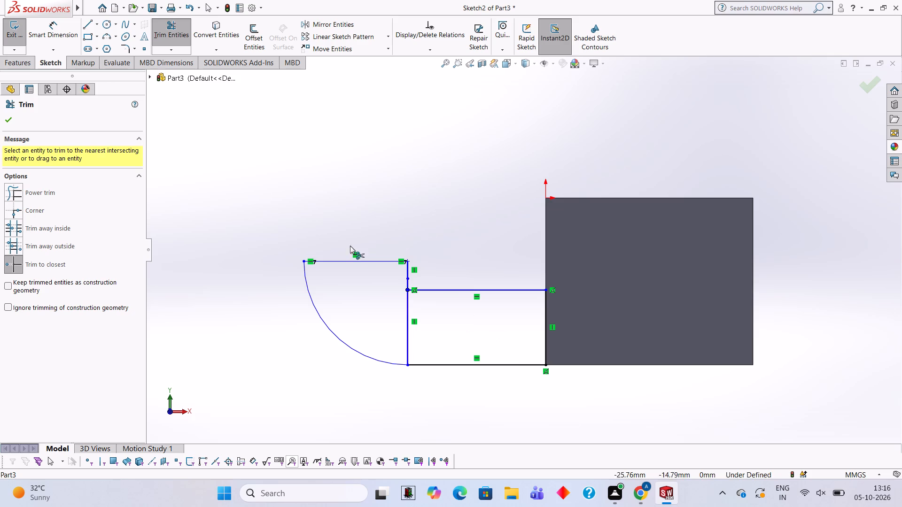
left_click(405, 337)
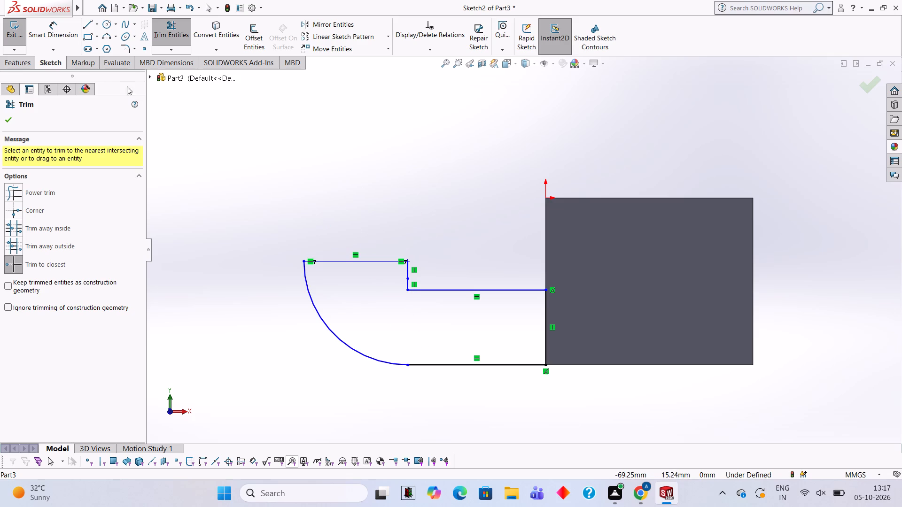
Extrude the closed stepped profile 15 mm in the reversed direction so that it runs along the block's depth, merged with the block.
left_click(27, 61)
left_click(19, 39)
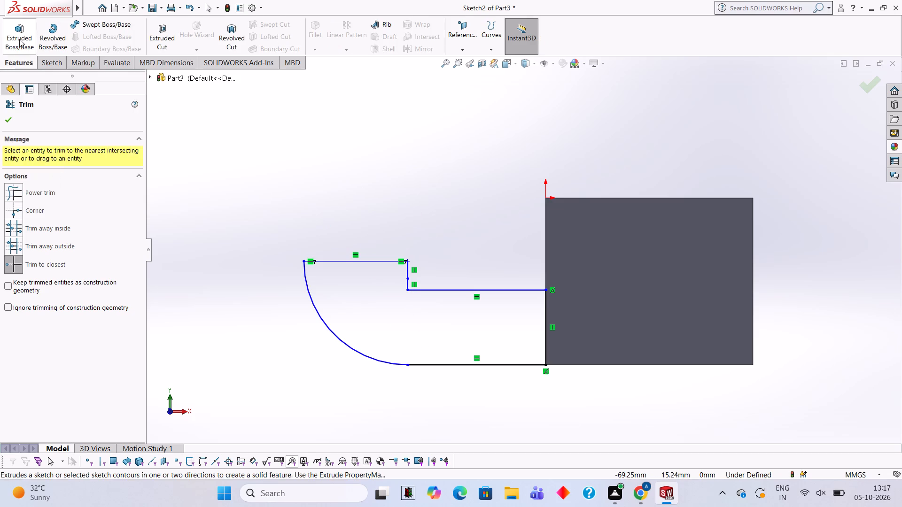
left_click(379, 311)
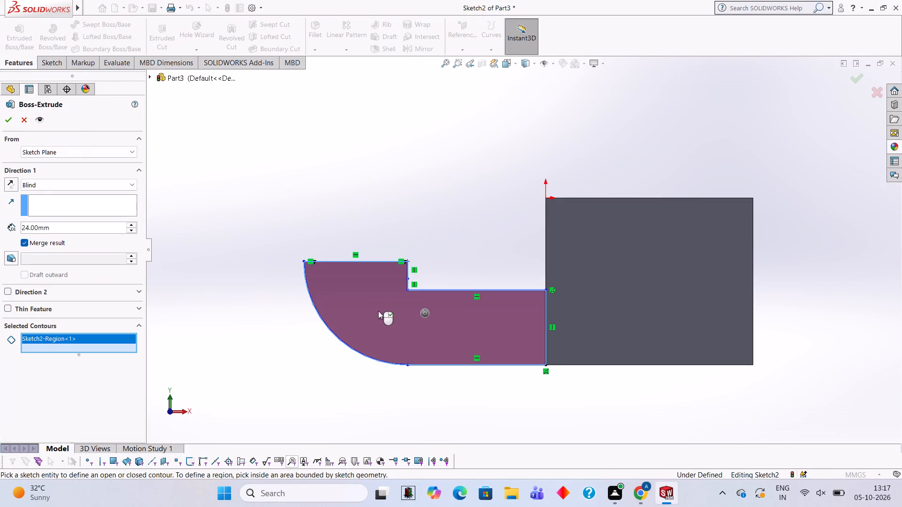
middle_click_drag(291, 228, 382, 280)
left_click(80, 233)
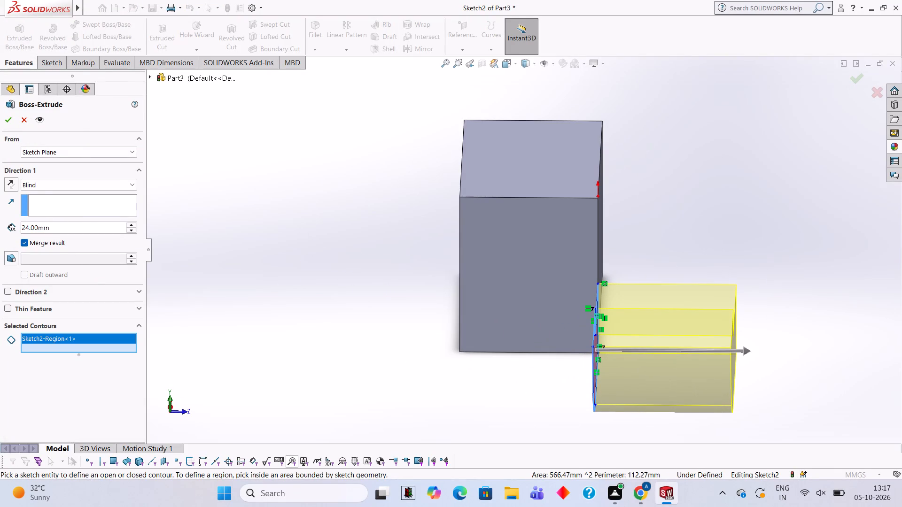
key("BackSpace")
key("BackSpace")
key("BackSpace")
key("BackSpace")
key("BackSpace")
key("BackSpace")
key("BackSpace")
key("BackSpace")
key("BackSpace")
key("BackSpace")
key("BackSpace")
key("BackSpace")
key("BackSpace")
key("BackSpace")
key("BackSpace")
key("BackSpace")
key("BackSpace")
type("15")
key("Return")
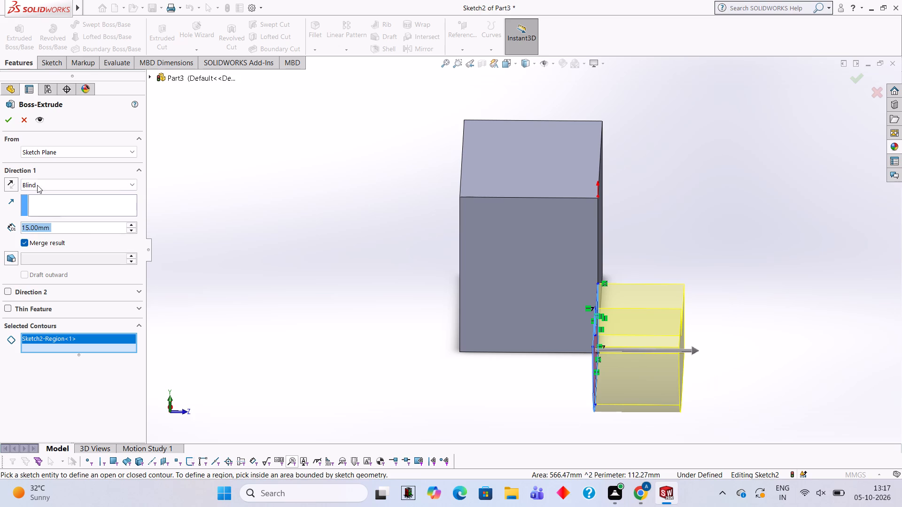
left_click(10, 183)
left_click(12, 116)
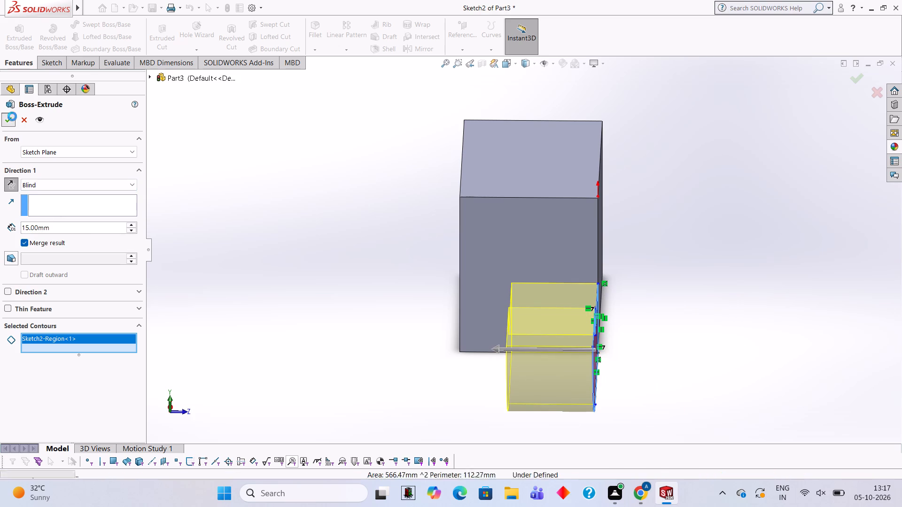
left_click(309, 245)
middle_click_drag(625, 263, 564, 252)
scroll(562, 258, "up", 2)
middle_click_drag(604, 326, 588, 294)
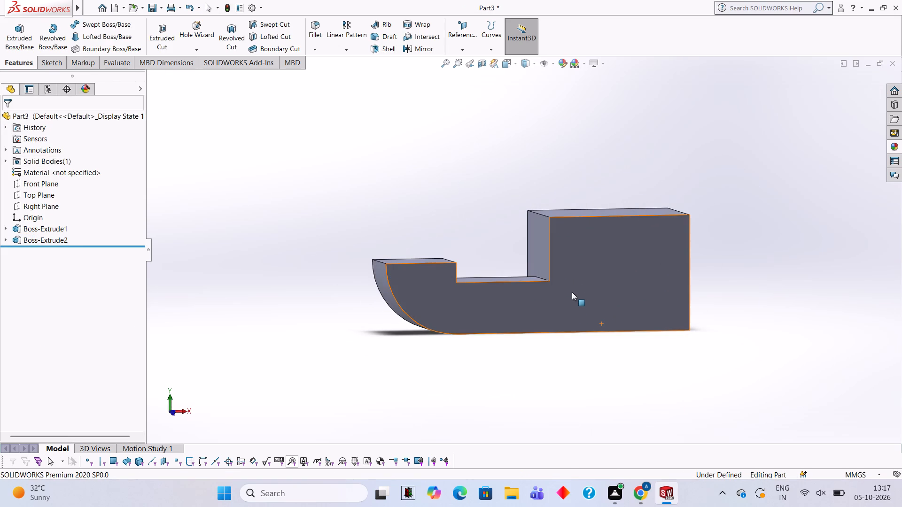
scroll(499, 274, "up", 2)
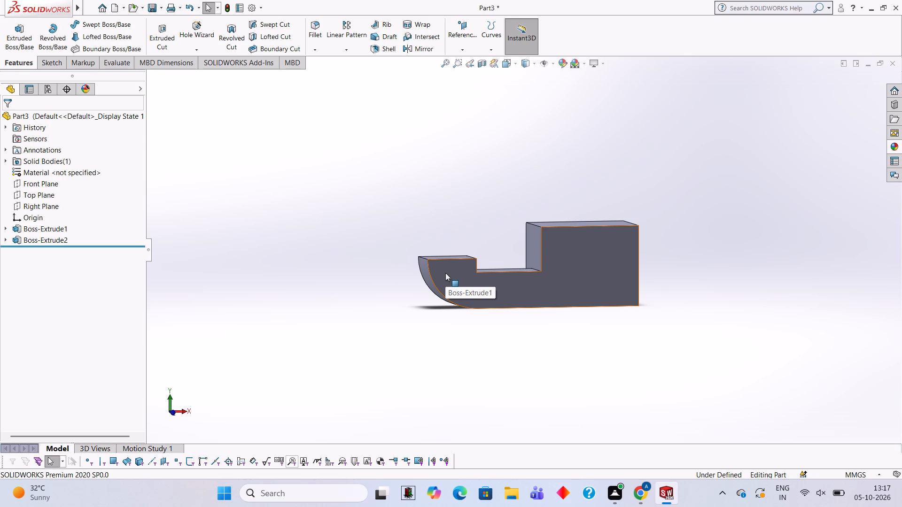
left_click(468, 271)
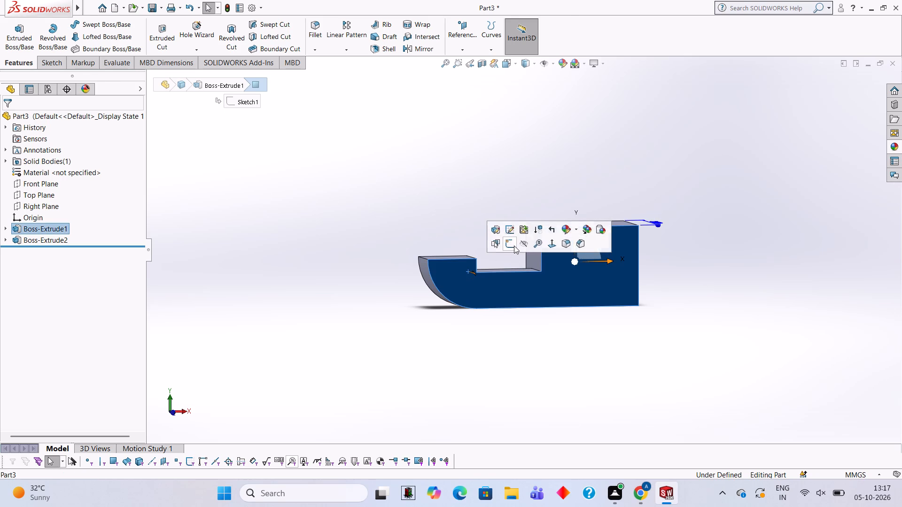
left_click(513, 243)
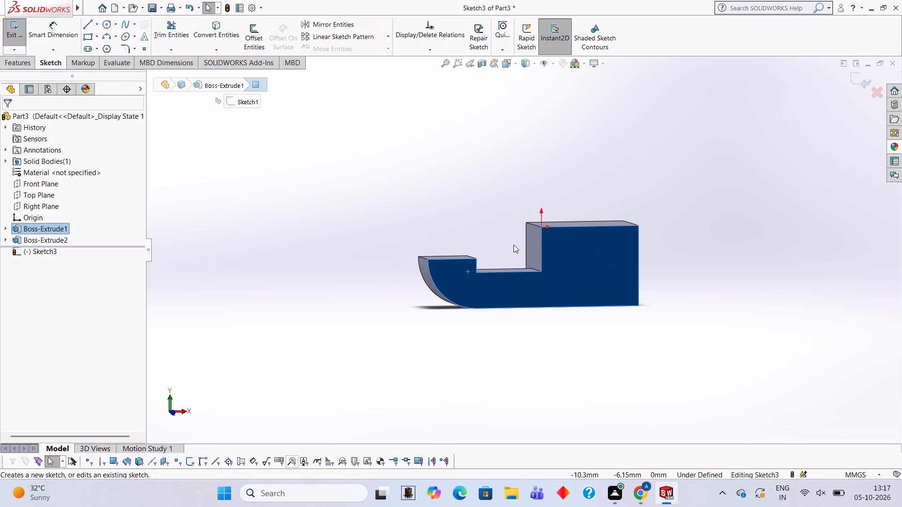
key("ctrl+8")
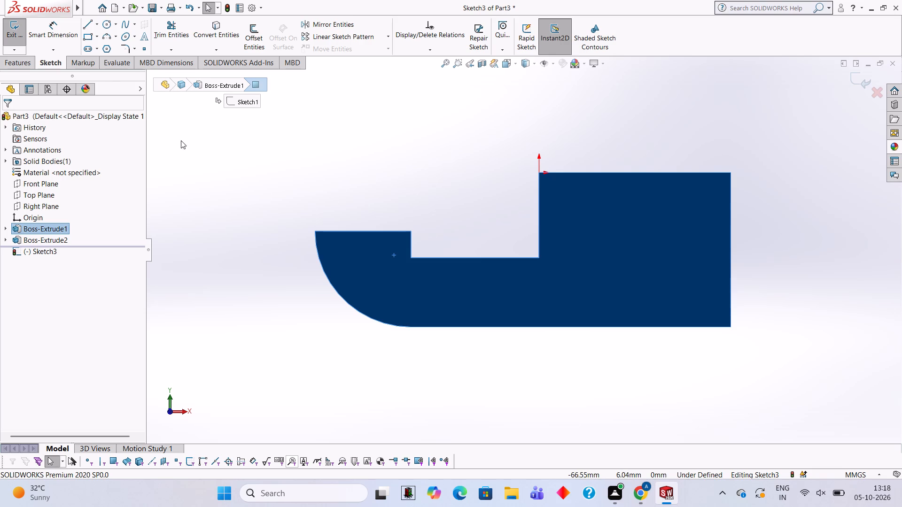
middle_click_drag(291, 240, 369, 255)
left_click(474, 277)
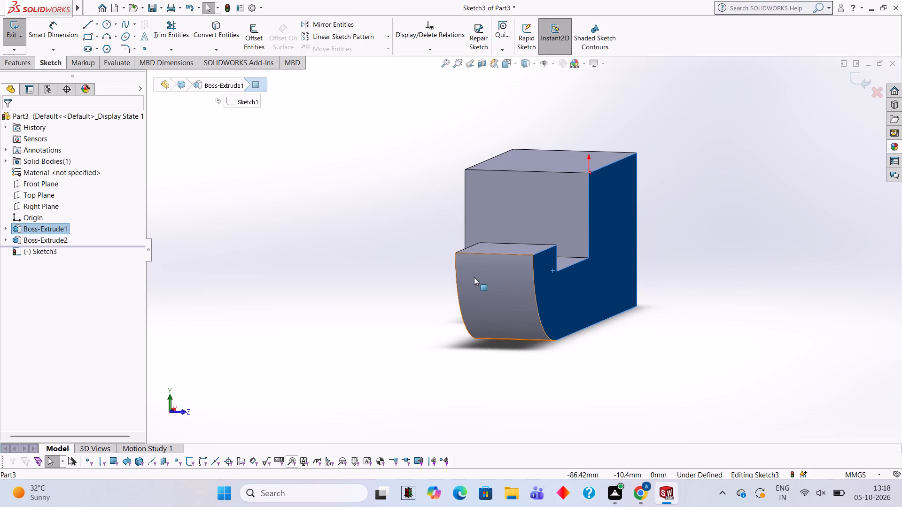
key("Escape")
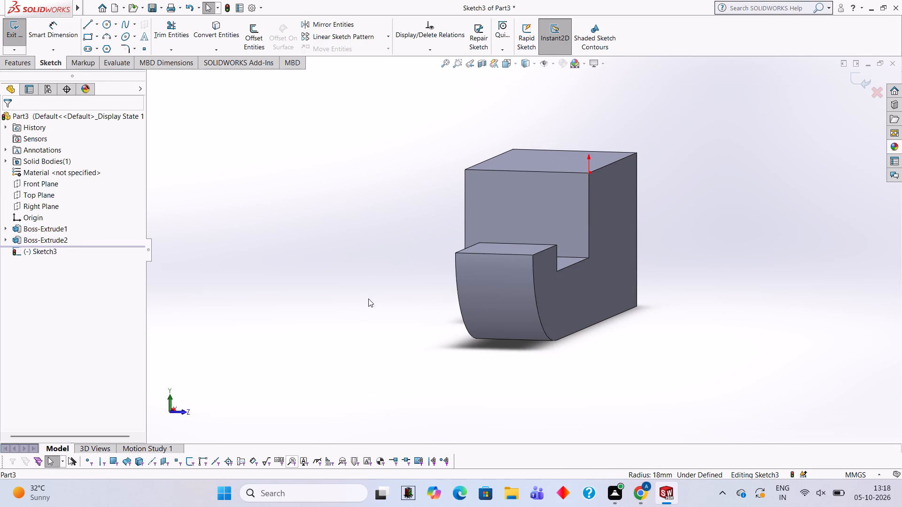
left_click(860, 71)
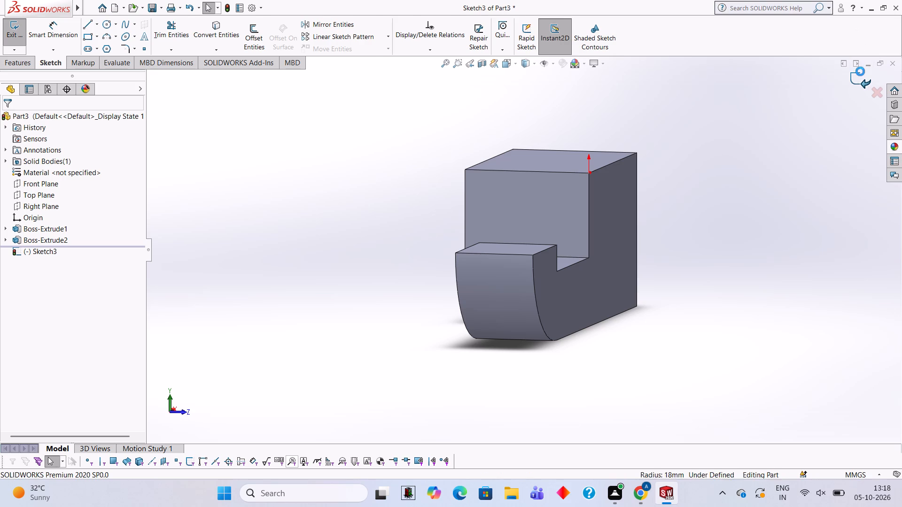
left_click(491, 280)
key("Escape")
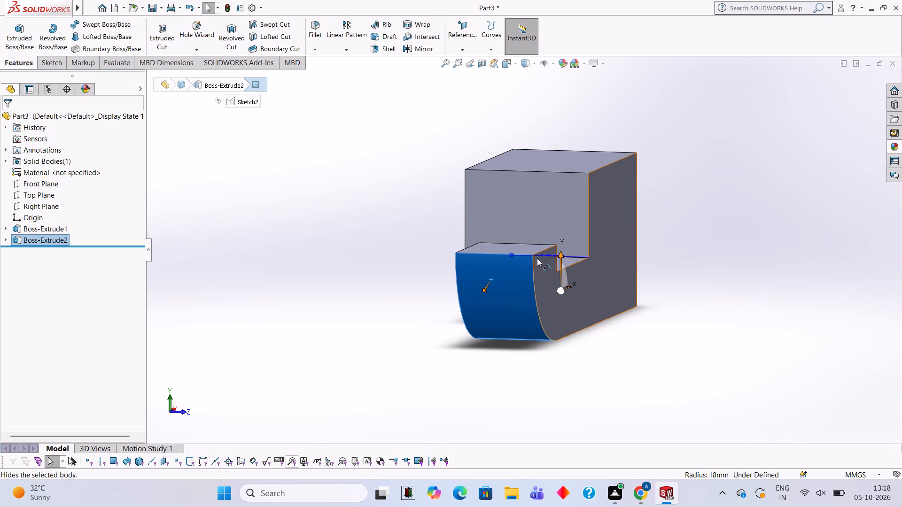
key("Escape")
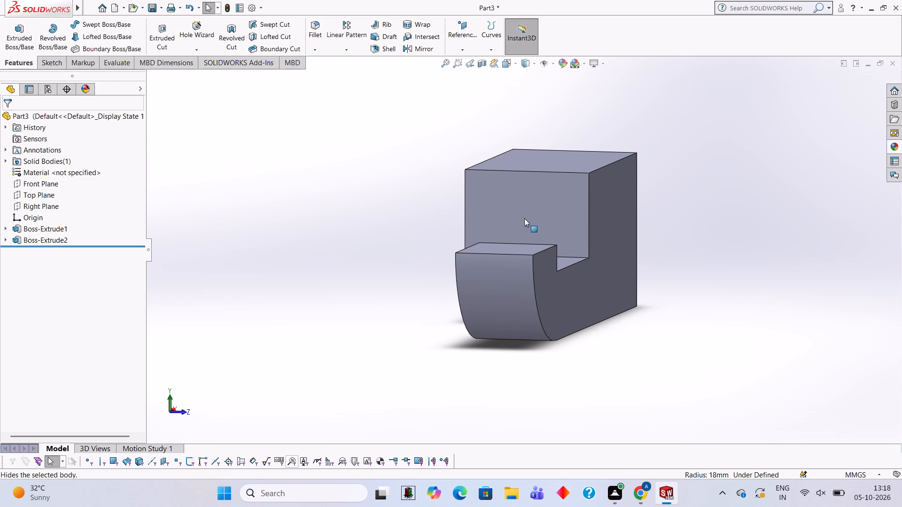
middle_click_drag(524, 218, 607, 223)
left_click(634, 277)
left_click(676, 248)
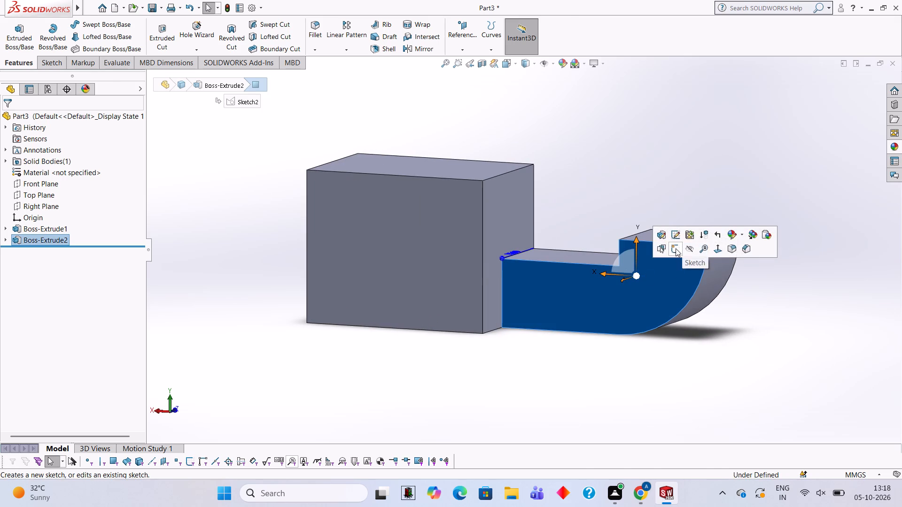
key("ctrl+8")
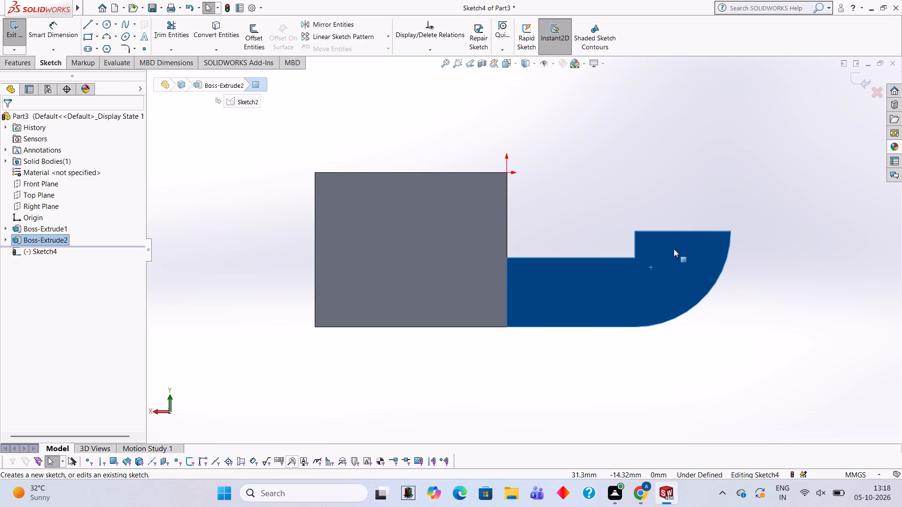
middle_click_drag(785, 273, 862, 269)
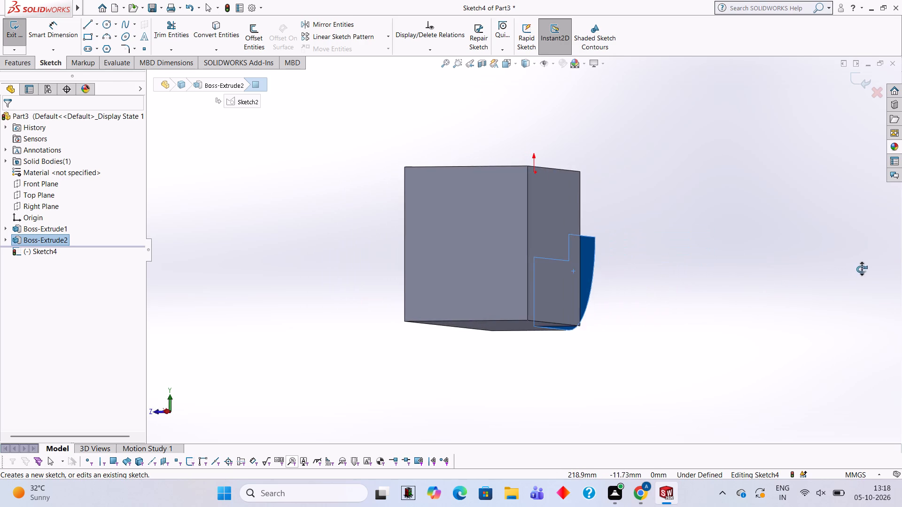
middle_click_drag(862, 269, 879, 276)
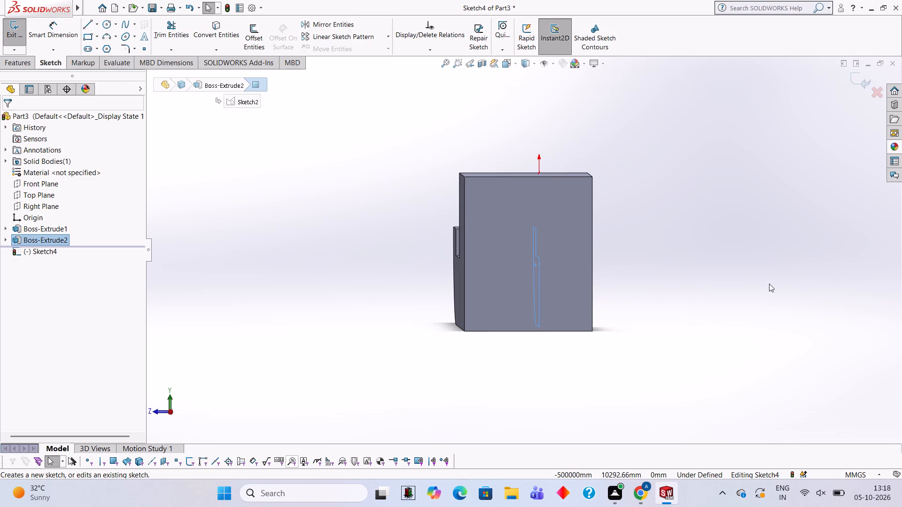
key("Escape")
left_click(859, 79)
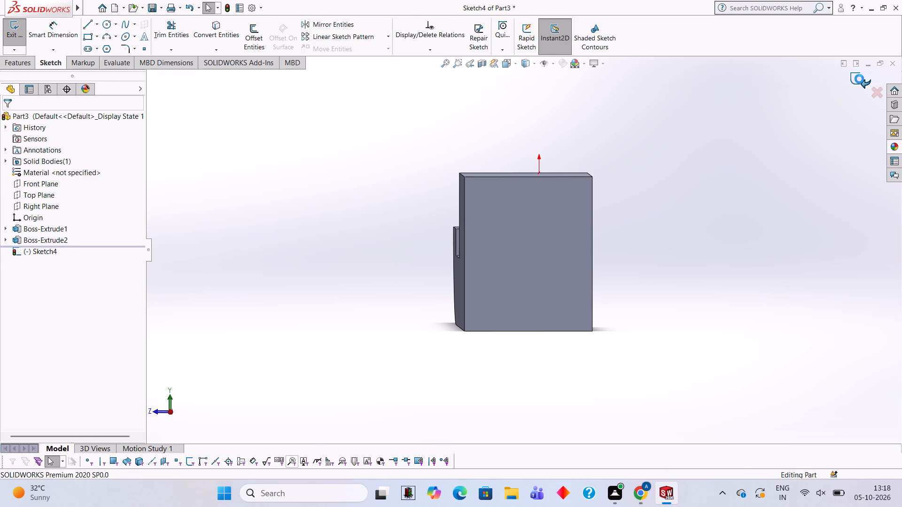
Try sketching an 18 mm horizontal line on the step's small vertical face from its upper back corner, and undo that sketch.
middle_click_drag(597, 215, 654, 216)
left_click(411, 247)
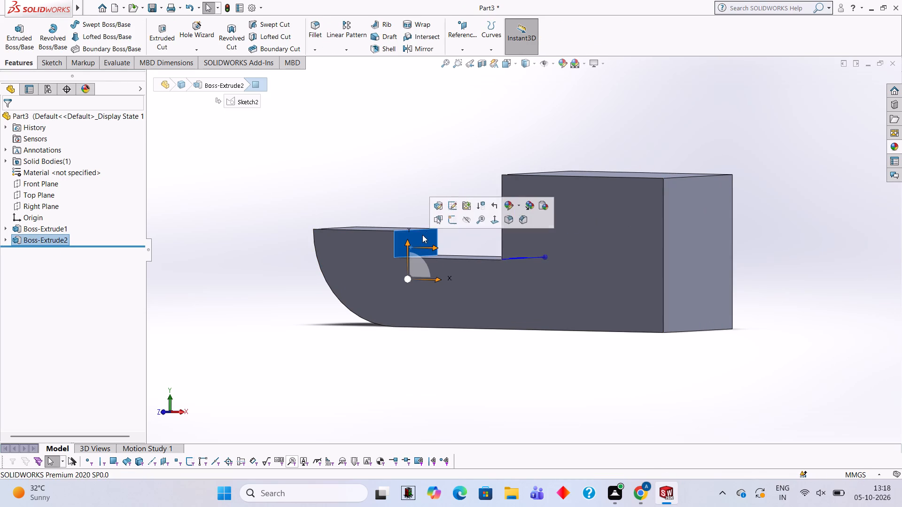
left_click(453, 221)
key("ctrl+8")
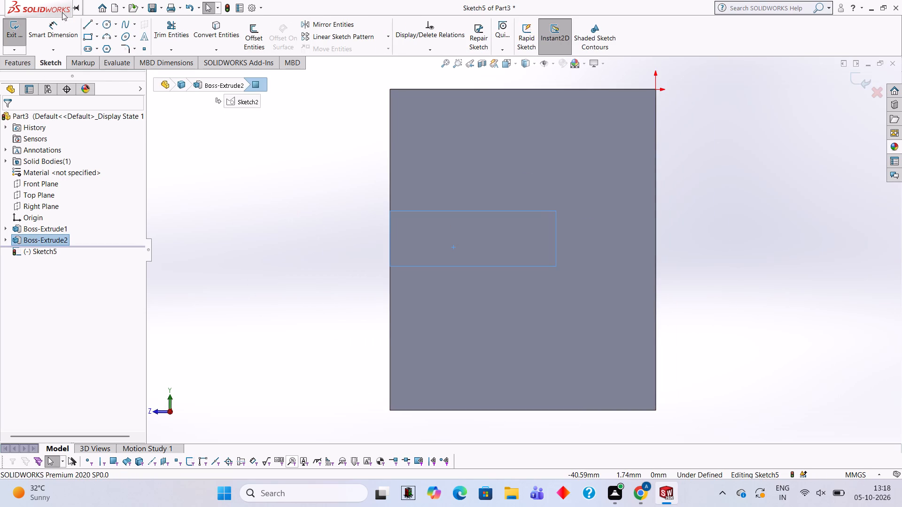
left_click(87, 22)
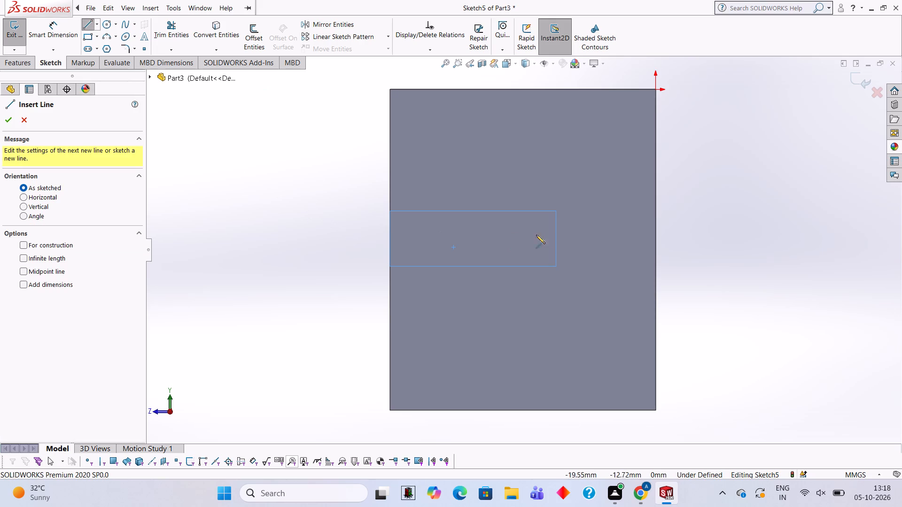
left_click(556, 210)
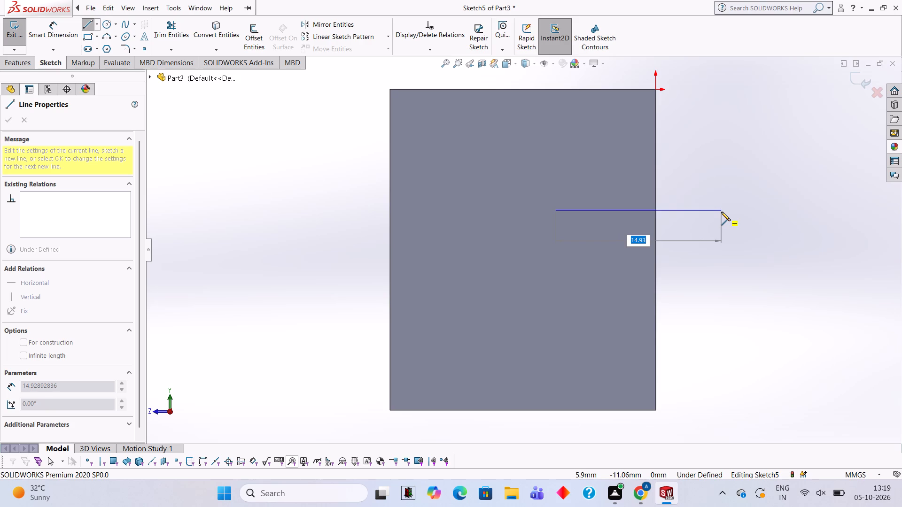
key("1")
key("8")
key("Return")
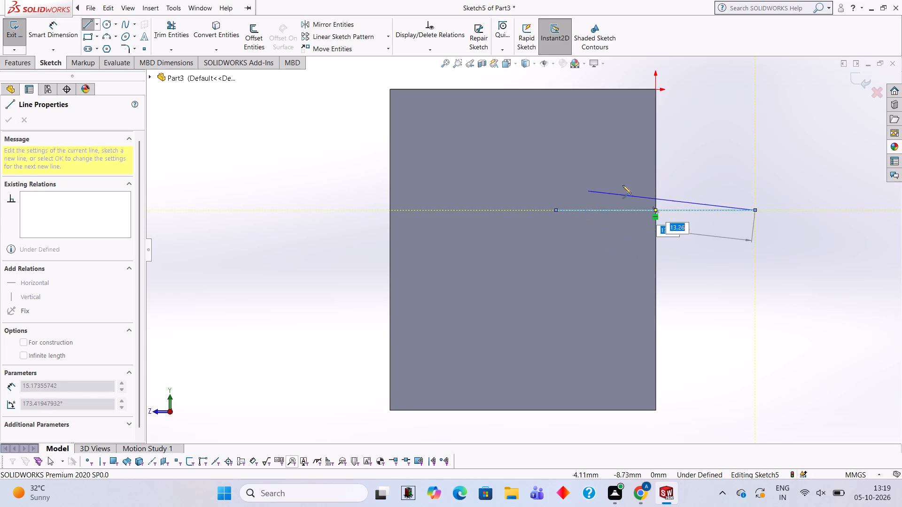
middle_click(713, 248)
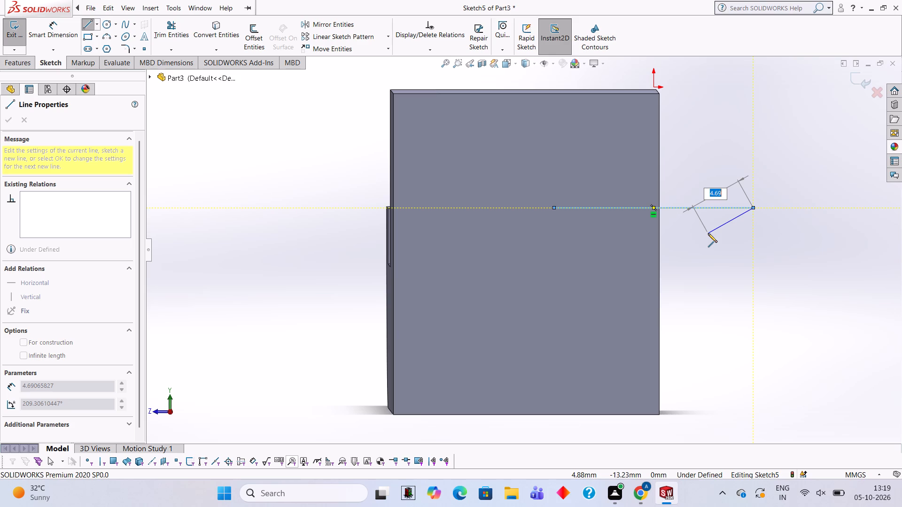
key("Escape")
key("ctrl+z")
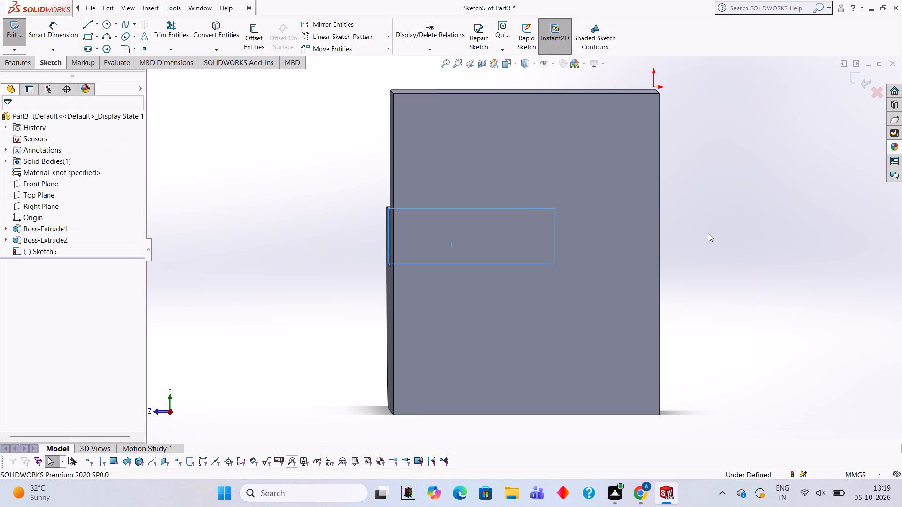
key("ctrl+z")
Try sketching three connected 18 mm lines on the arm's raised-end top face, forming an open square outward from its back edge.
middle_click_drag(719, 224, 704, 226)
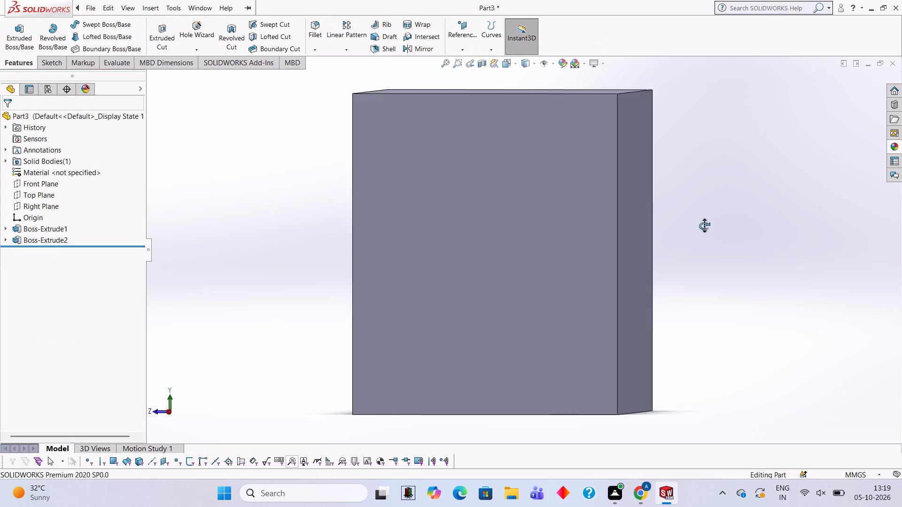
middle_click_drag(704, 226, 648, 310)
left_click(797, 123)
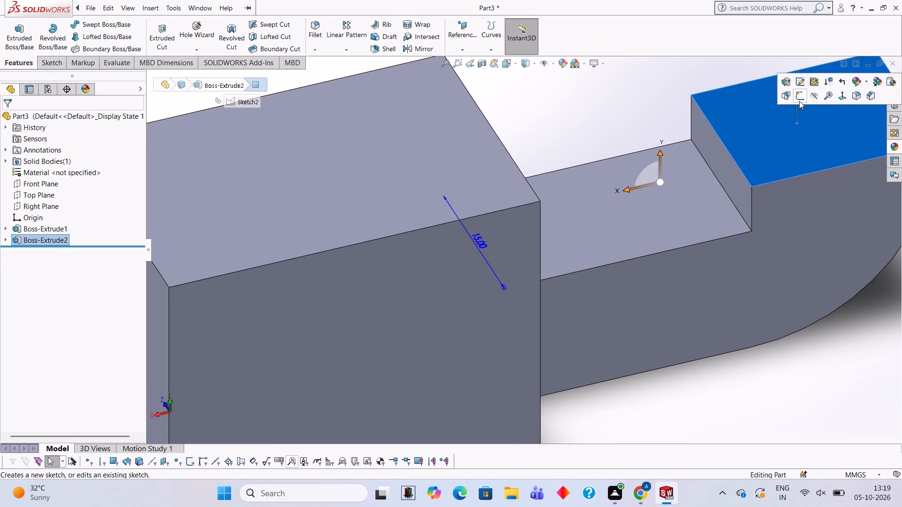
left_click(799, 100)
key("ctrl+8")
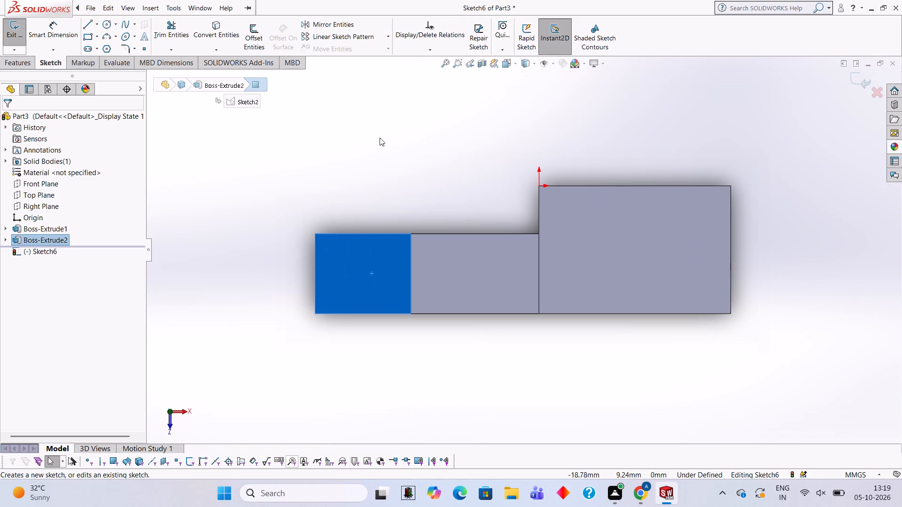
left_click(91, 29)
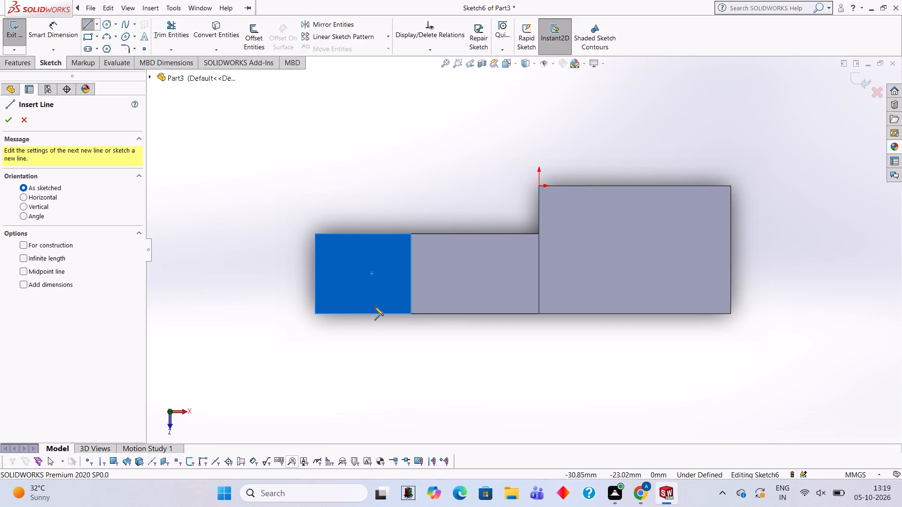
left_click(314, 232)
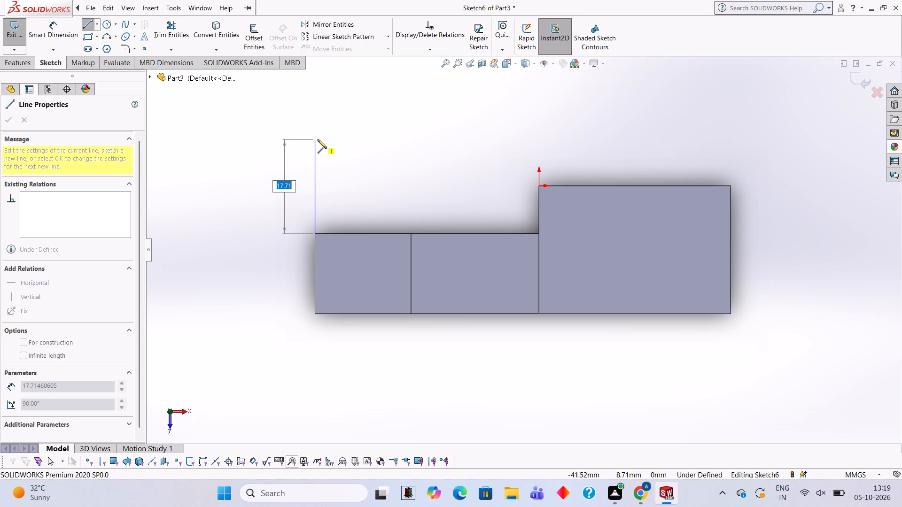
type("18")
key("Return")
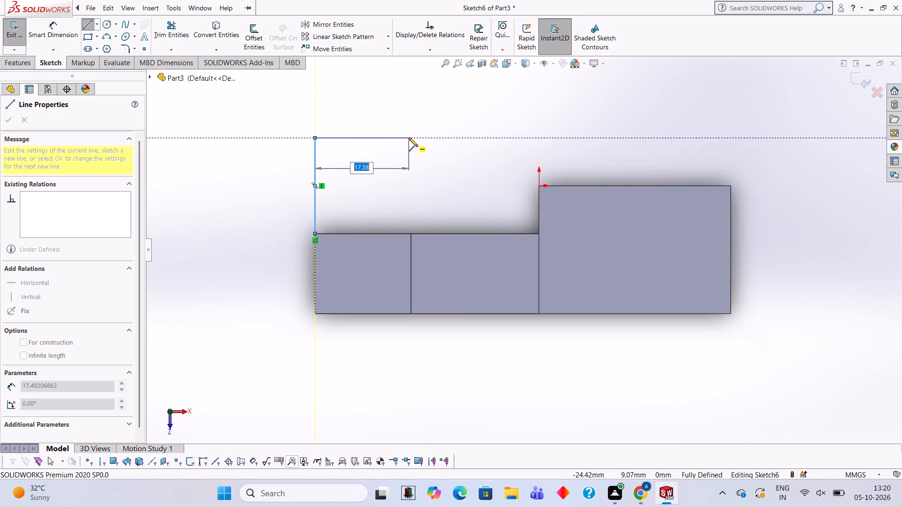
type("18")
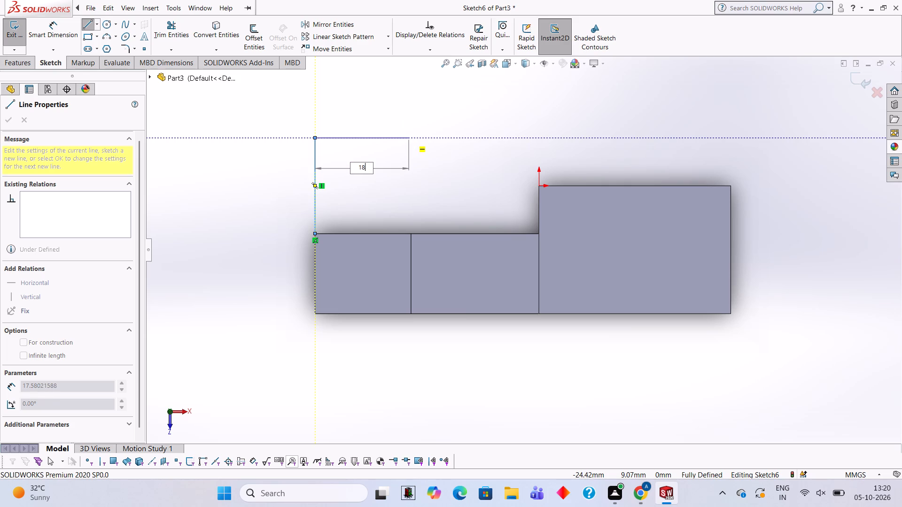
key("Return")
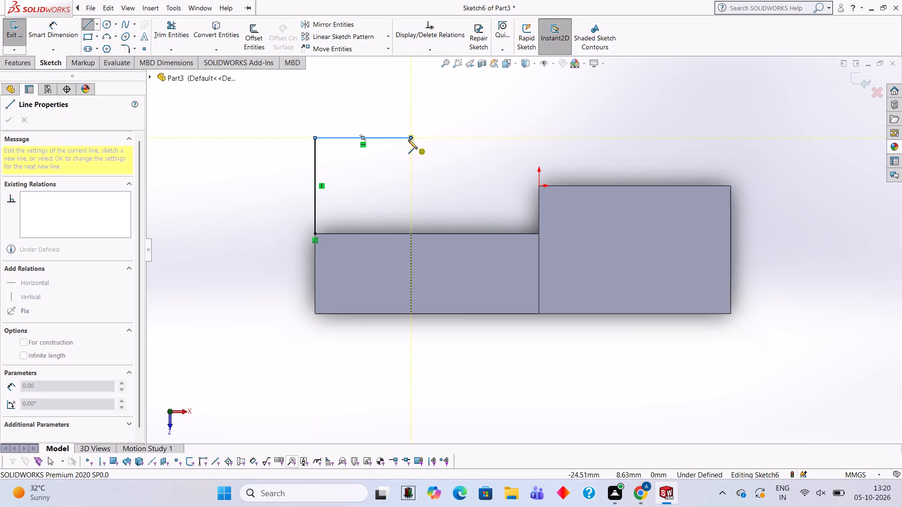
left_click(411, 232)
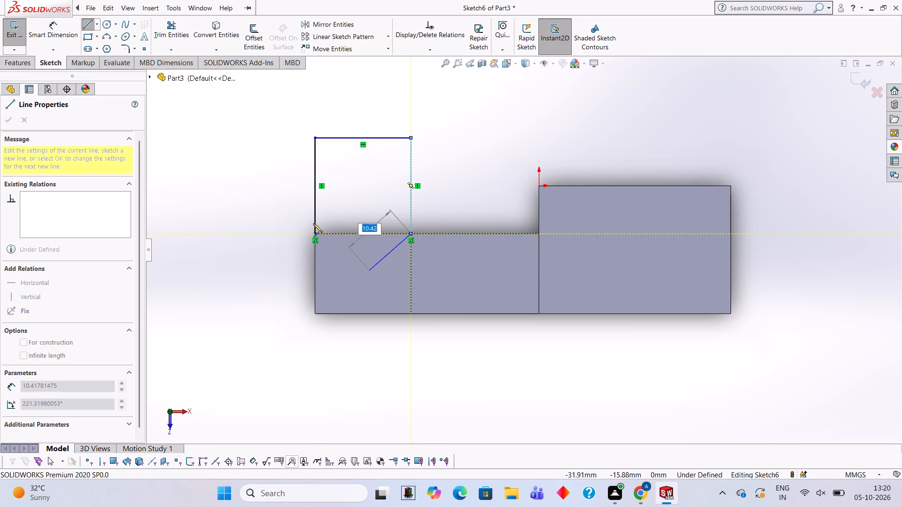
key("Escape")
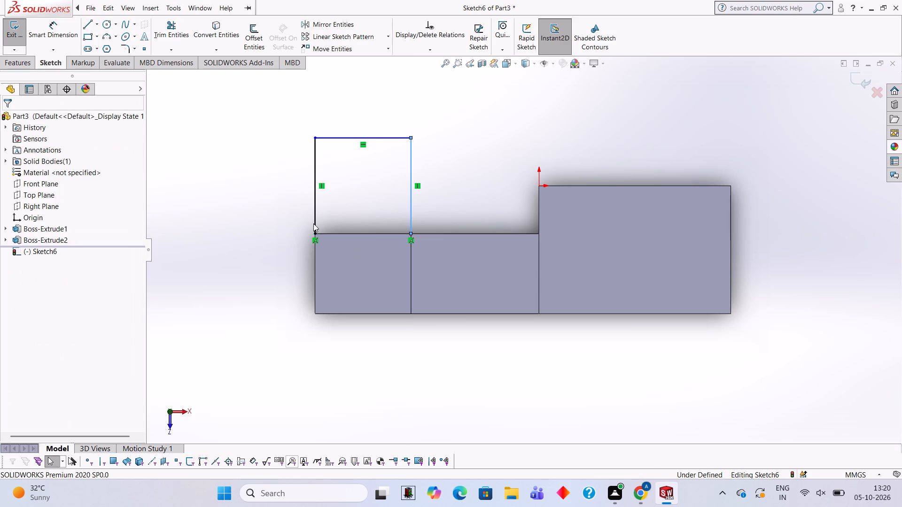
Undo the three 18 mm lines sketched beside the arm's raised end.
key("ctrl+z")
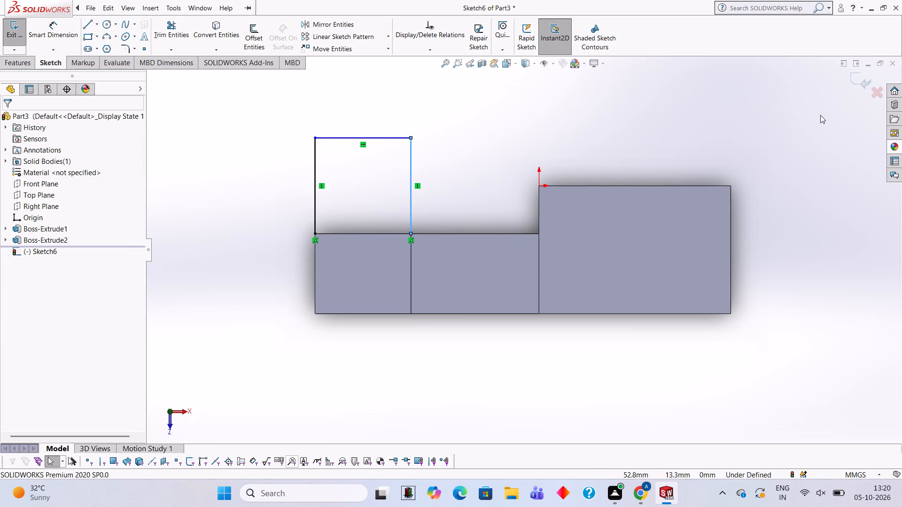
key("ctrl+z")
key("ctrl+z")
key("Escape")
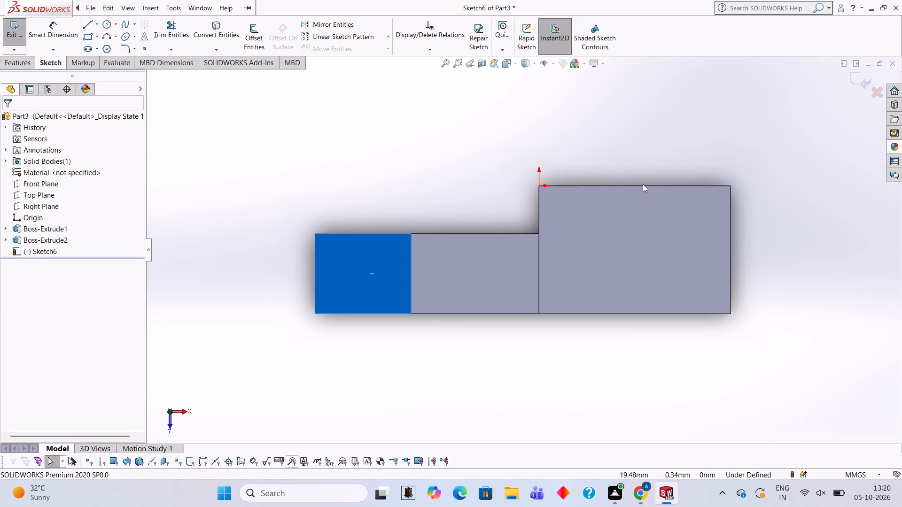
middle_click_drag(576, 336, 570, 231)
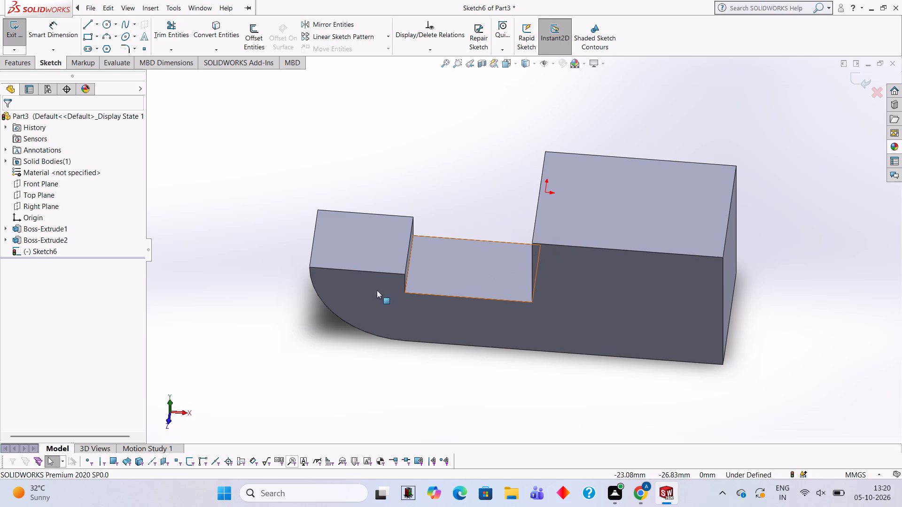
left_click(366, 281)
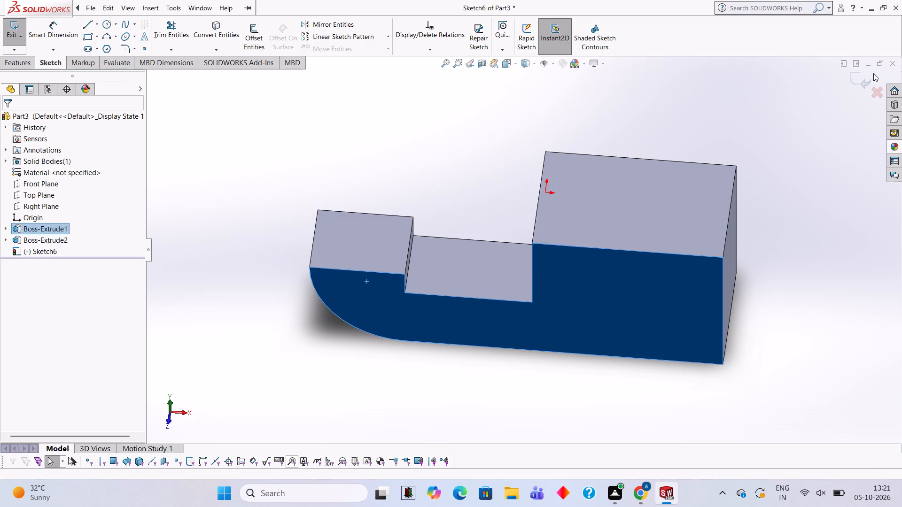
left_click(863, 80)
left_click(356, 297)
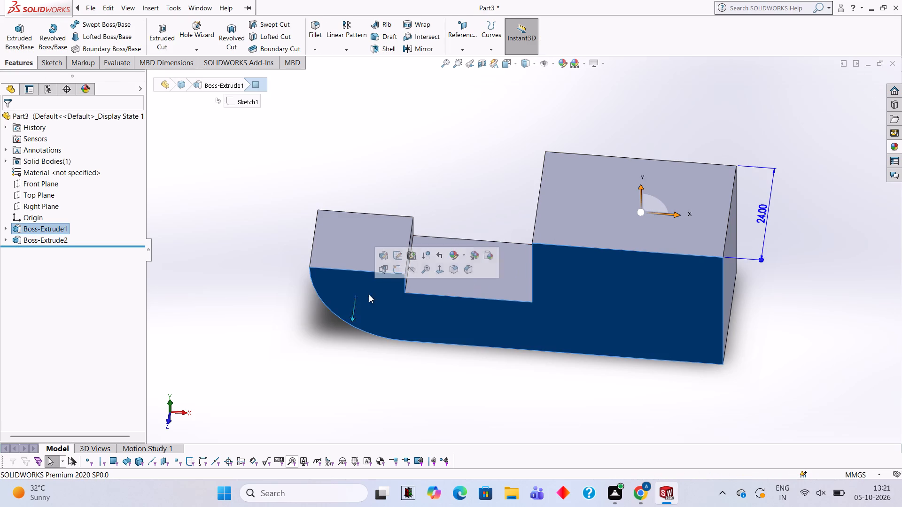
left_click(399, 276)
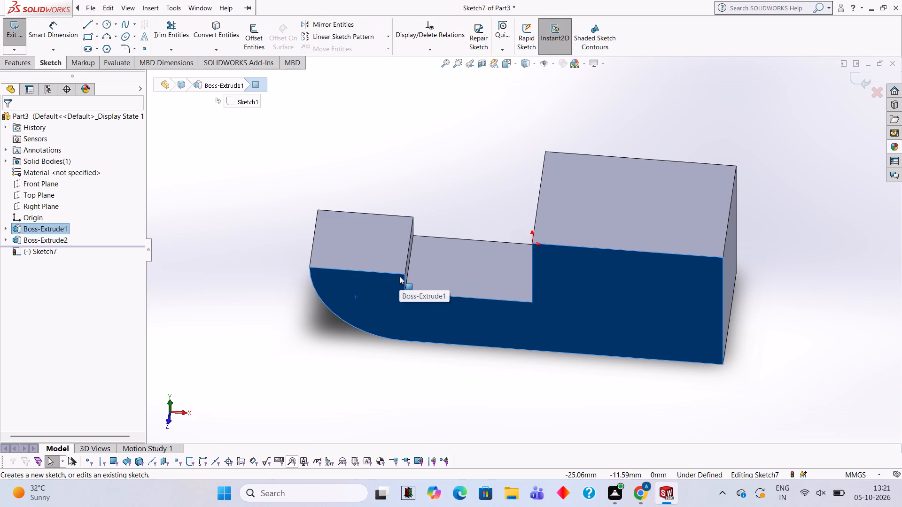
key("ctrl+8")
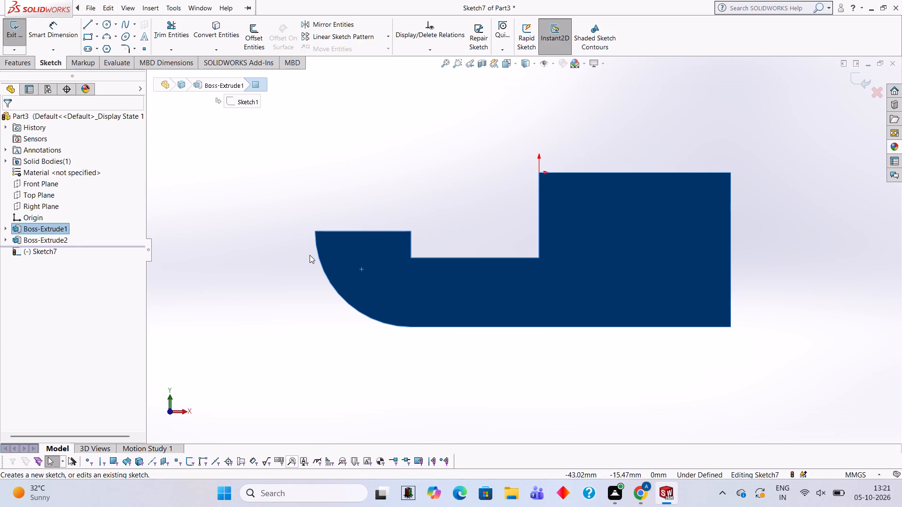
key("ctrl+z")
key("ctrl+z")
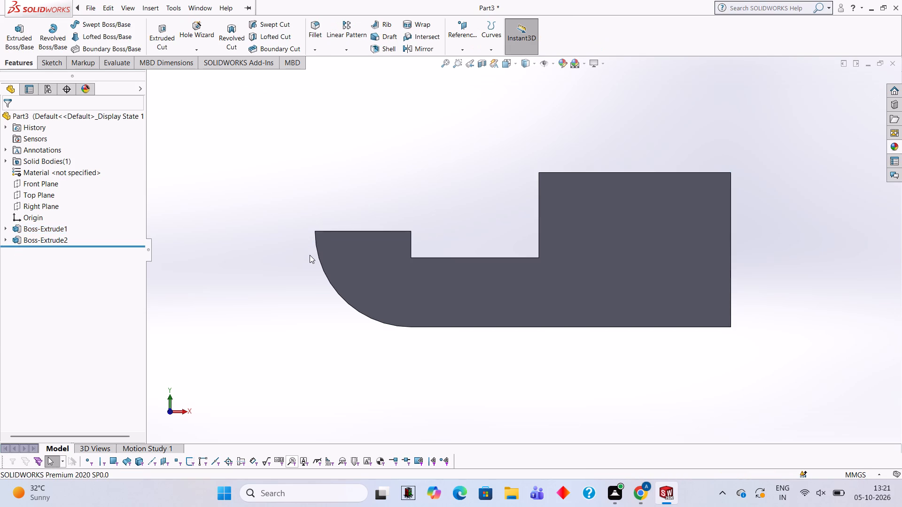
Undo the arm's 15 mm extrusion, going back to editing its stepped profile sketch.
key("ctrl+z")
key("ctrl+z")
key("ctrl+z")
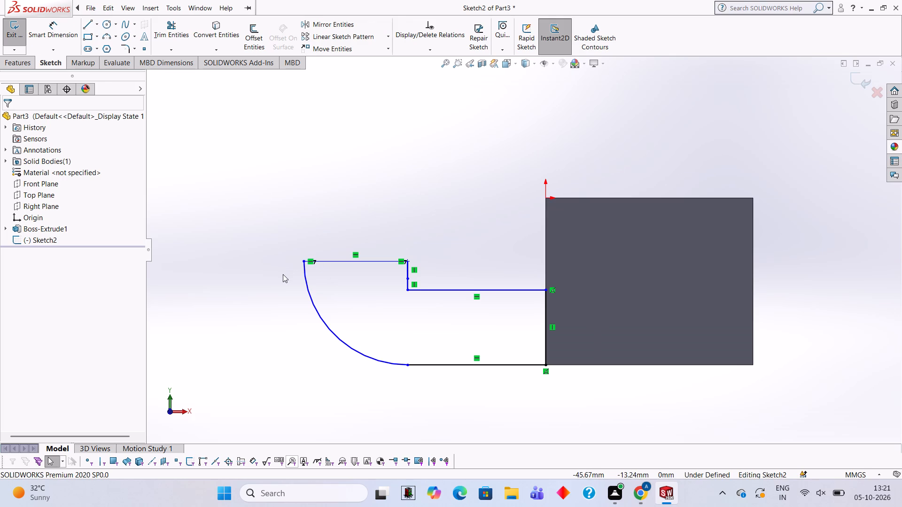
Undo the arm profile's trims, step lines and 18 mm radius circle, leaving only its bottom horizontal line and the vertical line at its end.
key("ctrl+z")
key("ctrl+z")
key("ctrl+z")
key("ctrl+z")
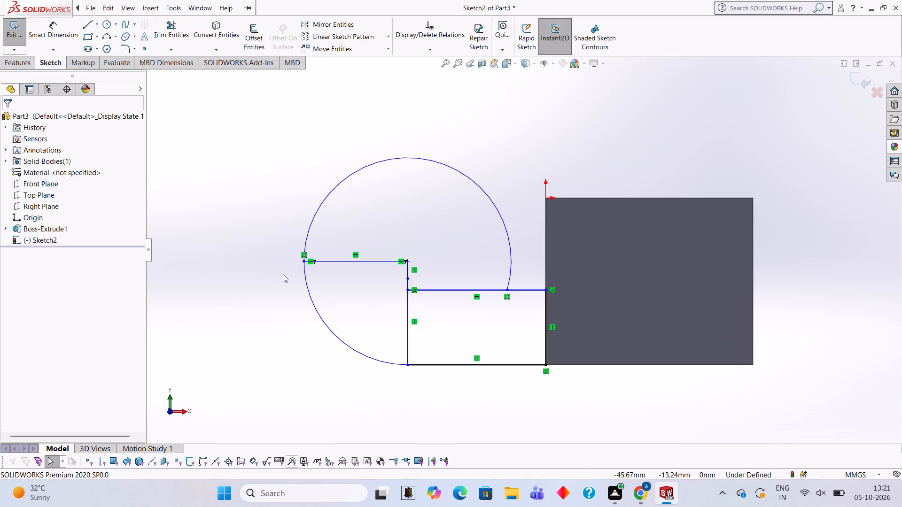
key("ctrl+z")
key("ctrl+z")
key("ctrl+z")
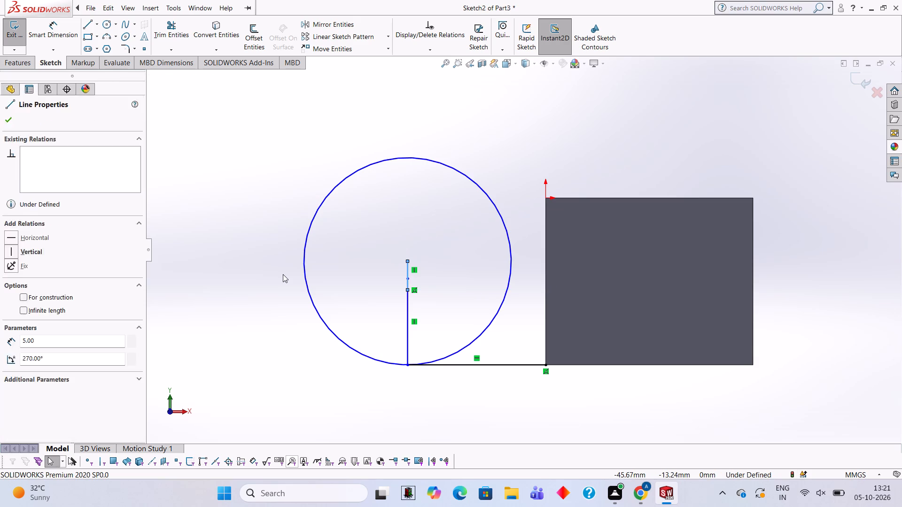
key("ctrl+z")
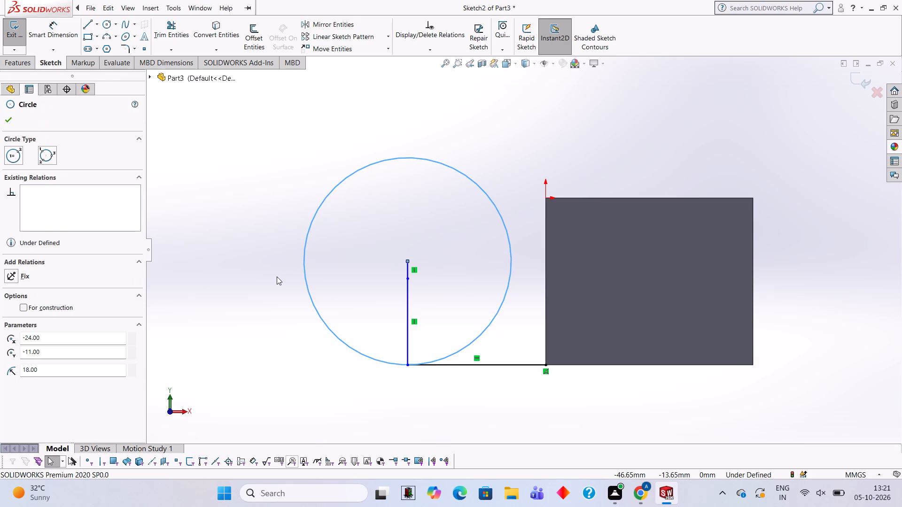
key("ctrl+z")
key("ctrl+z")
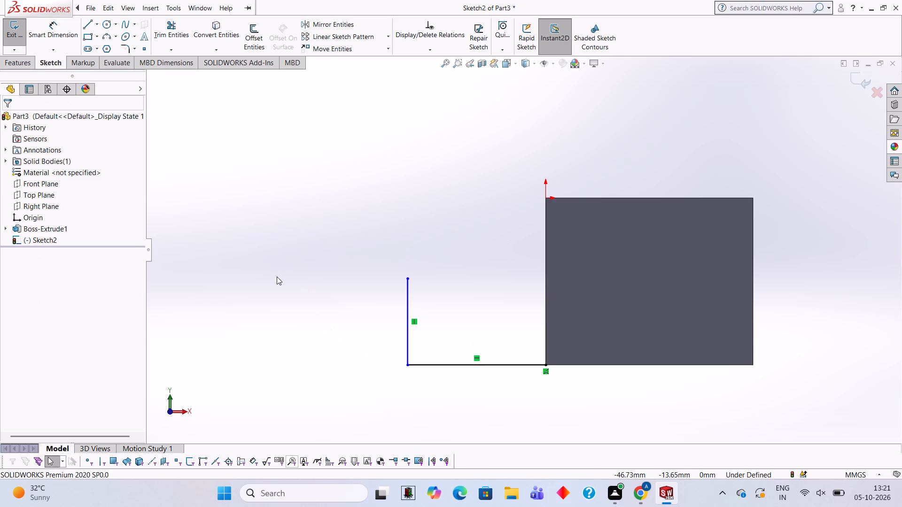
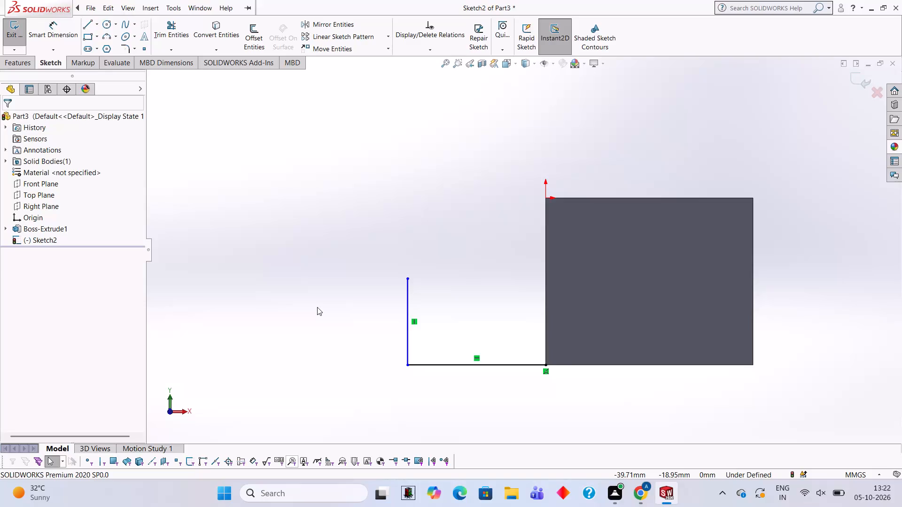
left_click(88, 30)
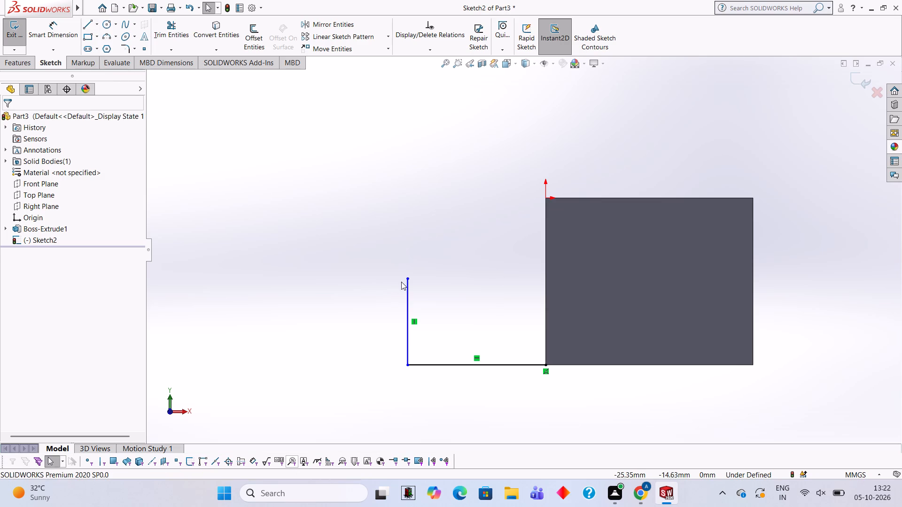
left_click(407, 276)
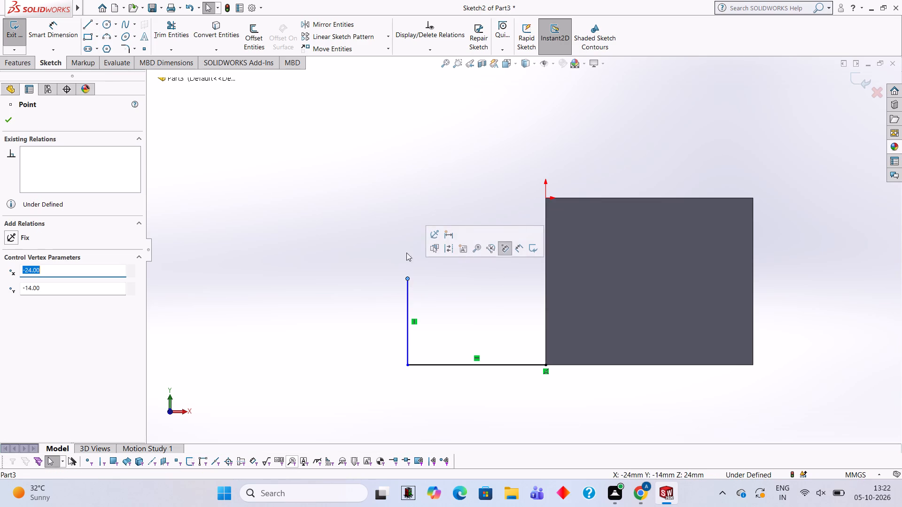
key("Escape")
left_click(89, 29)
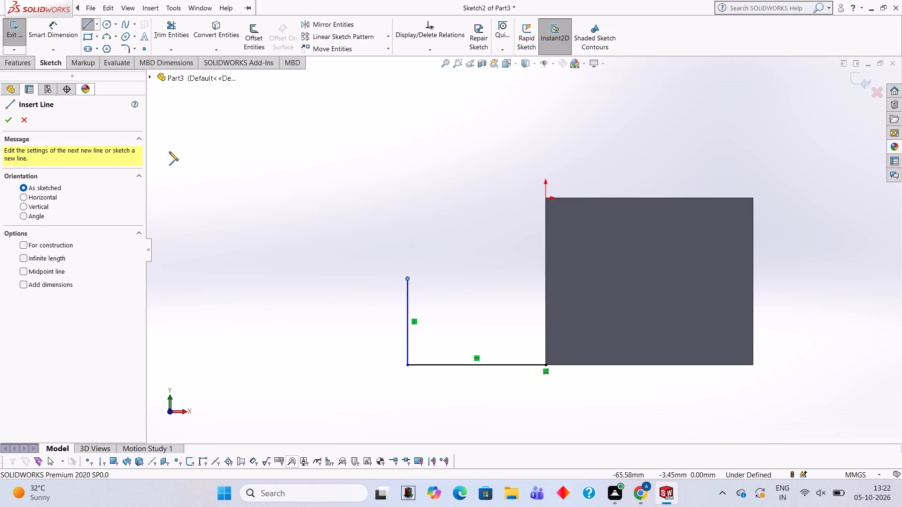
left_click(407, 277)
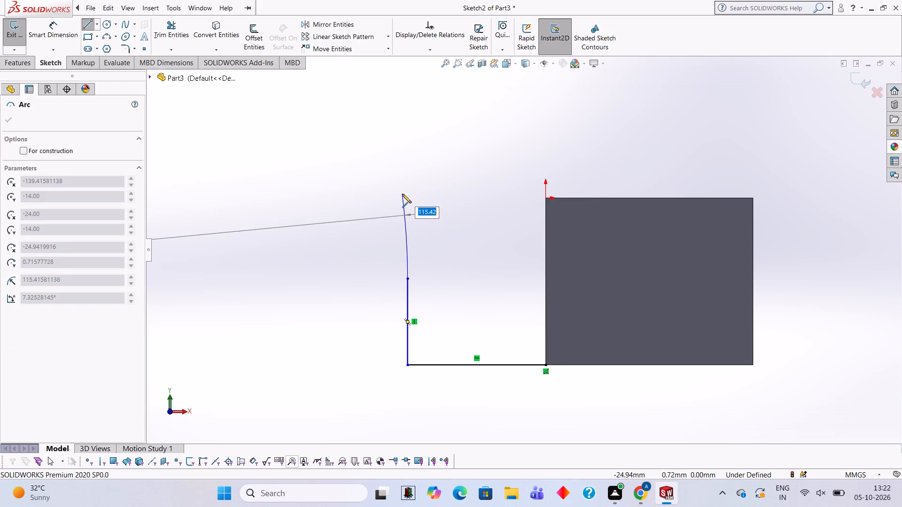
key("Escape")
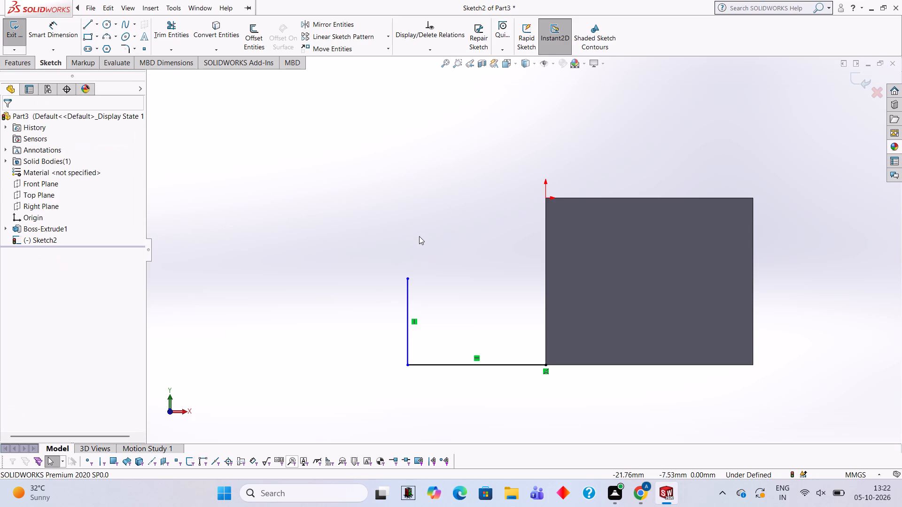
Sketch a 3 mm vertical line upward from the free end of the arm profile's vertical line.
left_click(86, 23)
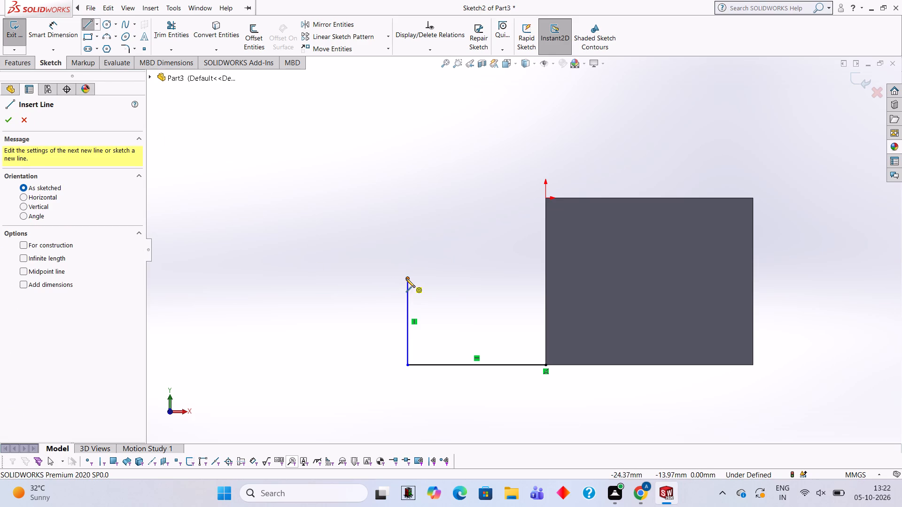
left_click(406, 278)
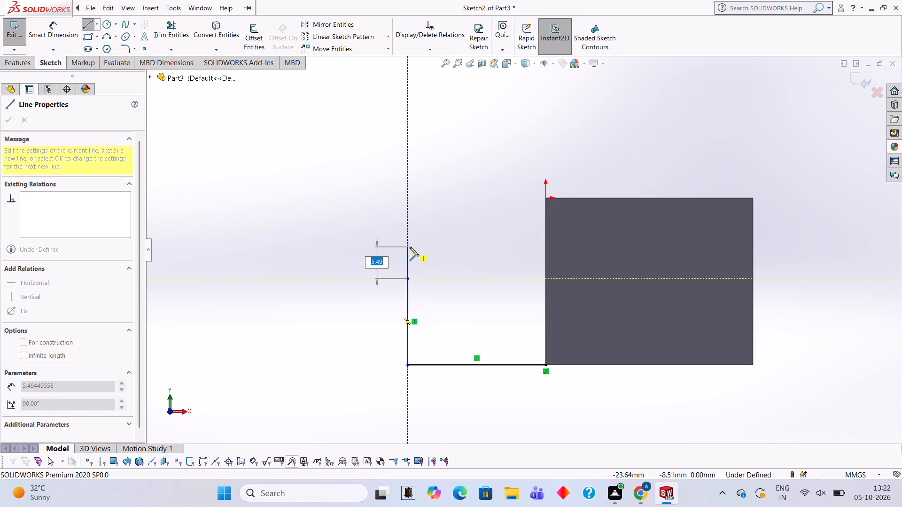
key("3")
key("Return")
key("Escape")
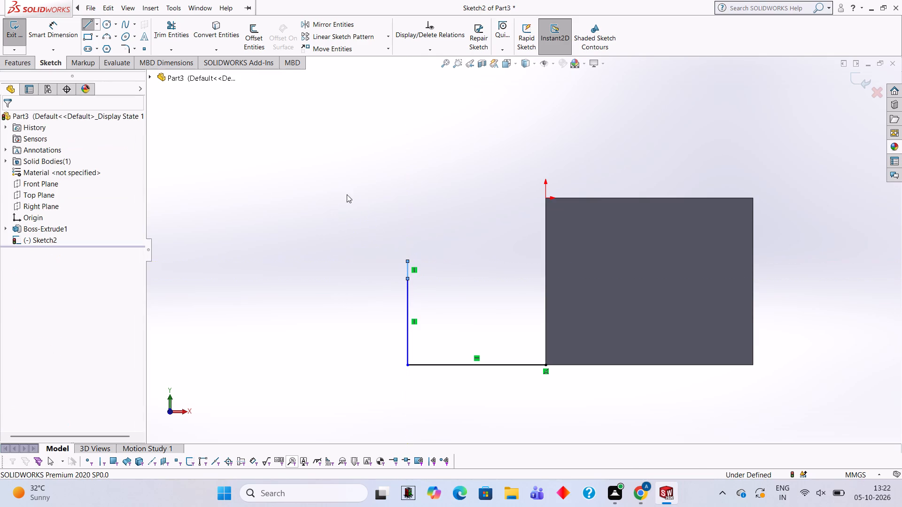
Sketch a circle of 18 mm radius centred on the upper end of the 3 mm line.
left_click(106, 26)
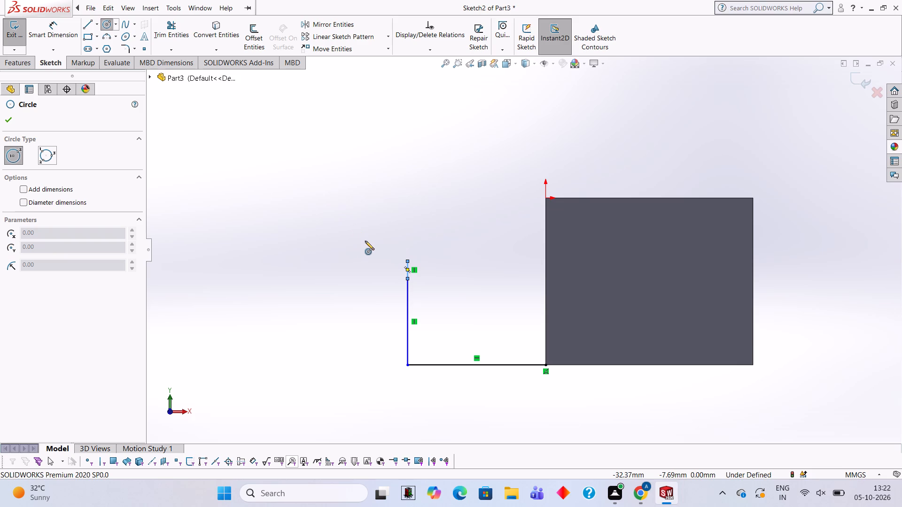
left_click(406, 260)
key("1")
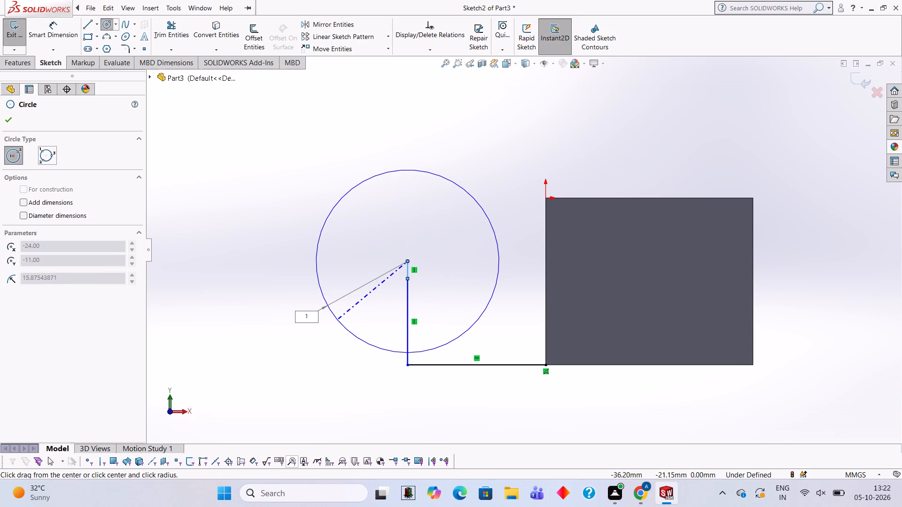
key("8")
key("Return")
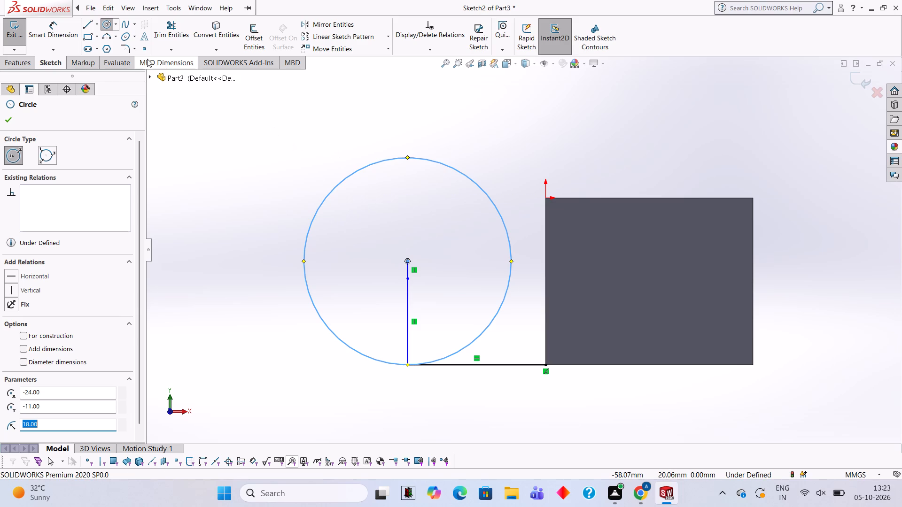
Sketch a 5 mm vertical line up from the circle's centre and a horizontal line about 17.3 mm long from its top to the circle, away from the block.
left_click(85, 25)
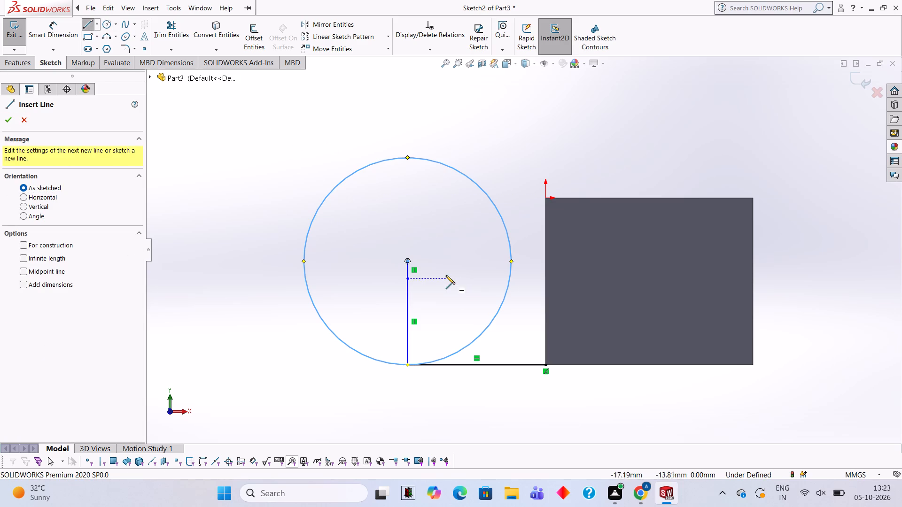
left_click(406, 260)
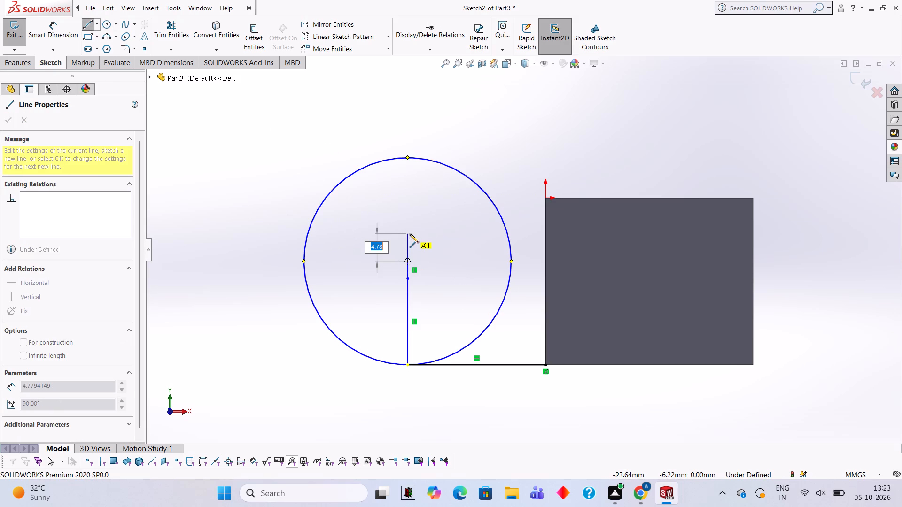
key("5")
key("Return")
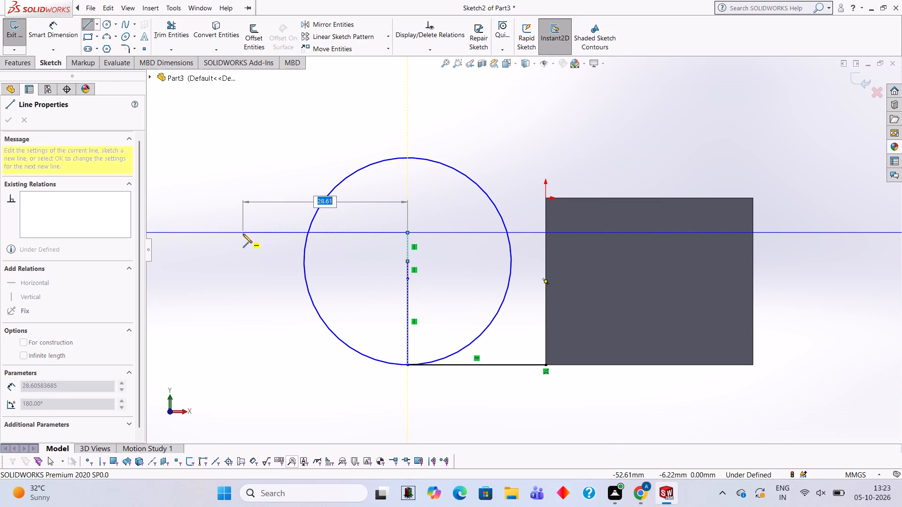
left_click(307, 233)
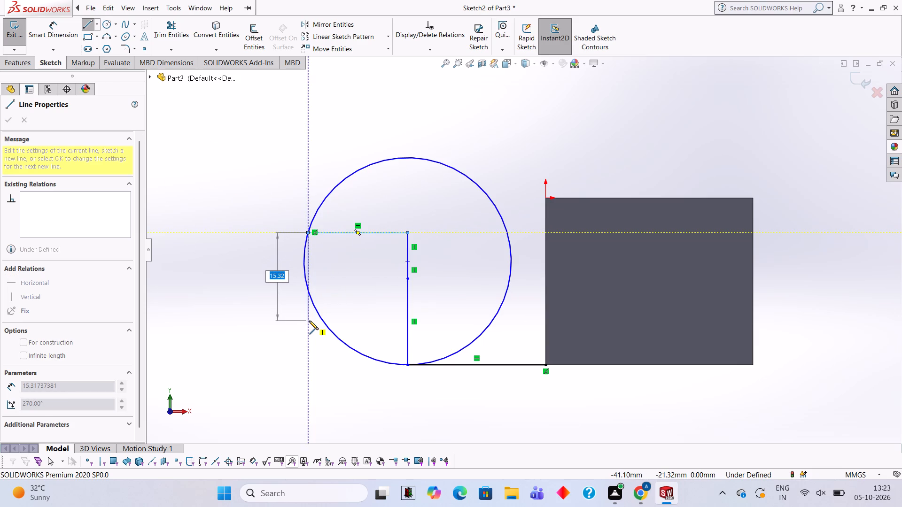
Sketch a 5 mm vertical line down from the horizontal line's outer end and a horizontal line about 3.4 mm long outward across the circle.
key("5")
key("Return")
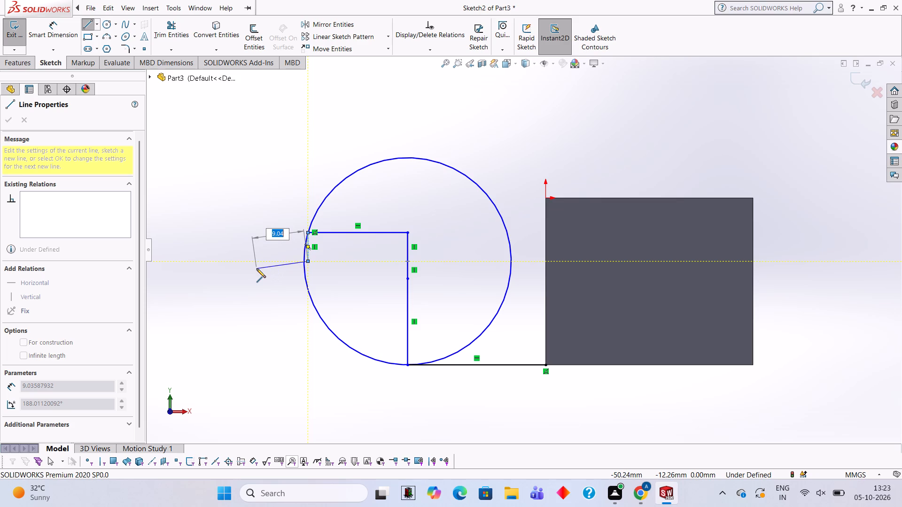
key("Escape")
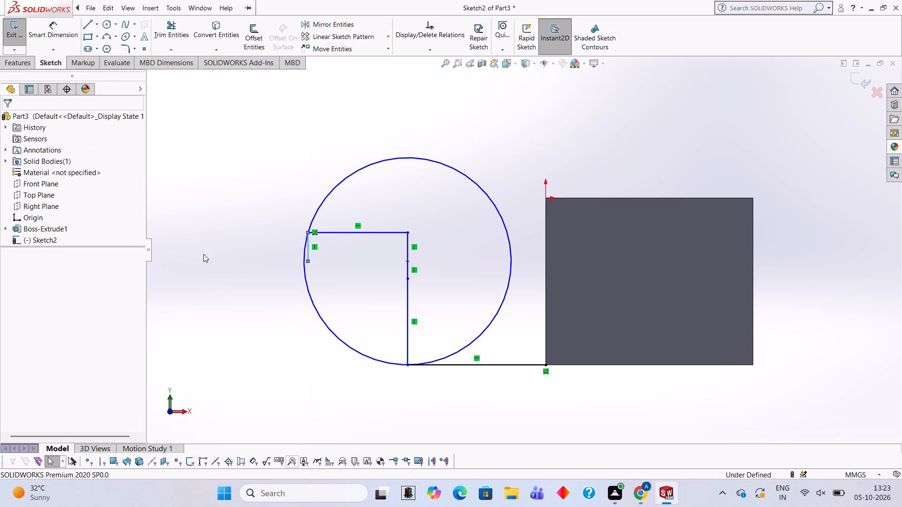
left_click(84, 24)
left_click(309, 262)
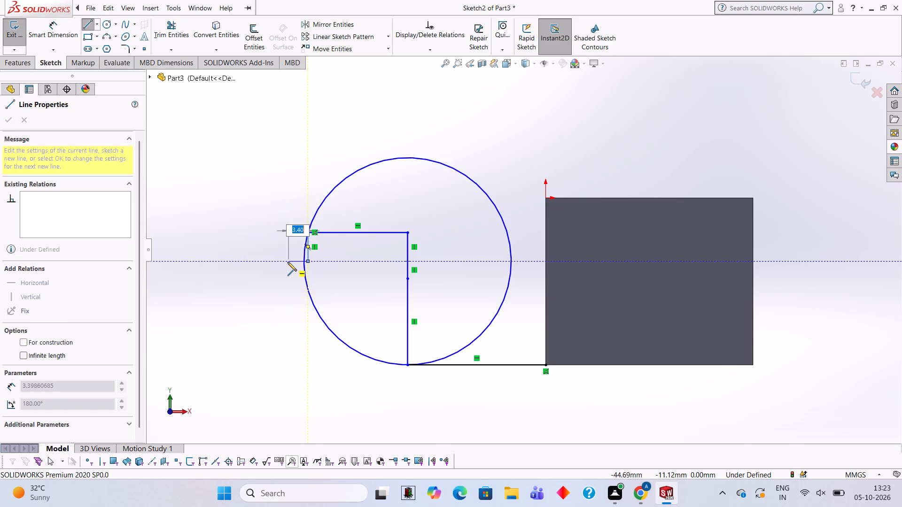
left_click(288, 262)
Trim the short line's overhang outside the circle, the outer 5 mm vertical line and the small arc segment beside it.
left_click(188, 25)
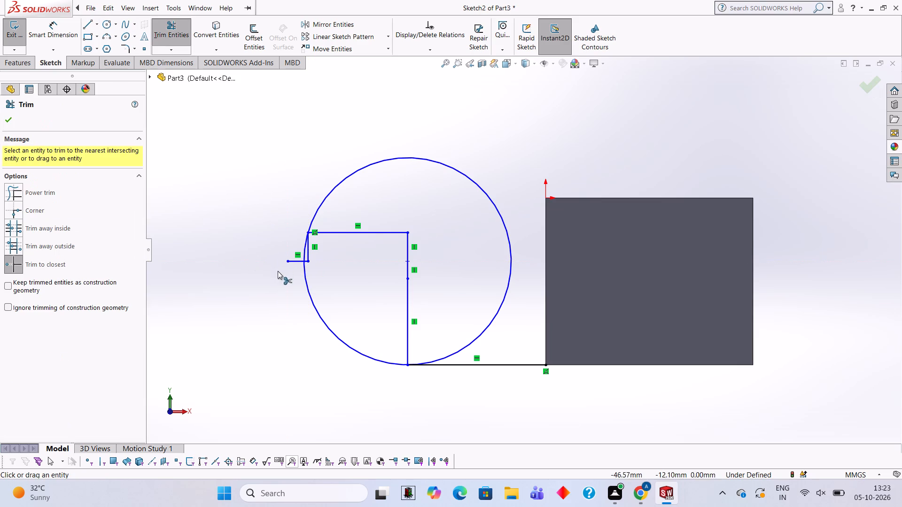
left_click(290, 259)
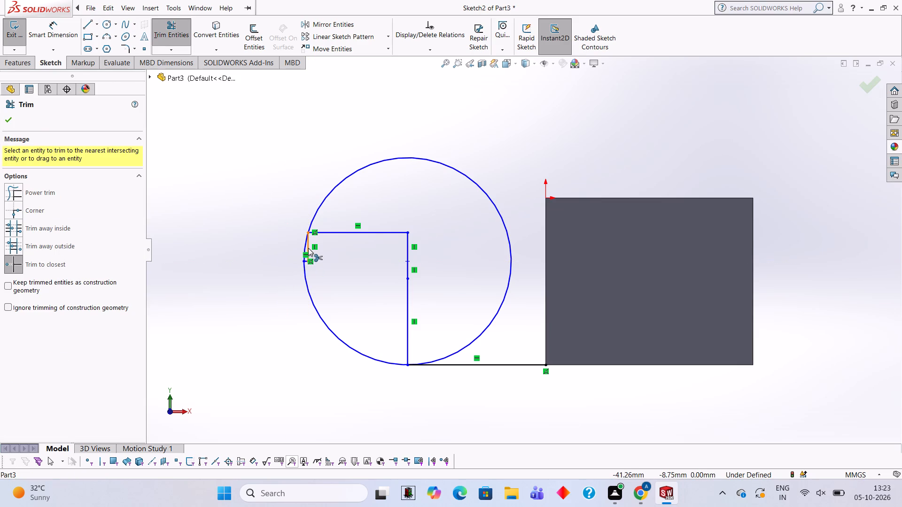
left_click(308, 248)
left_click(306, 243)
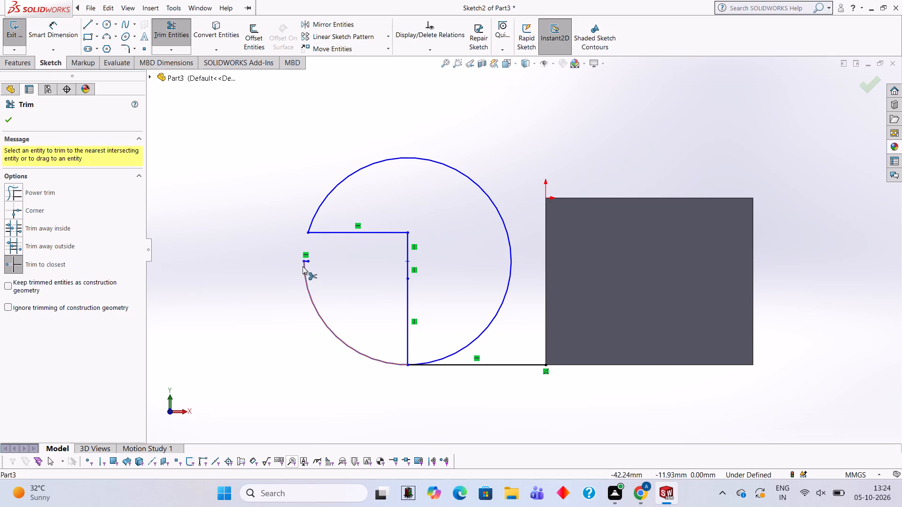
Extend the top edge outward with a horizontal line about 0.7 mm long, and connect it to the lower arc's end with a 5 mm vertical line.
scroll(303, 266, "down", 3)
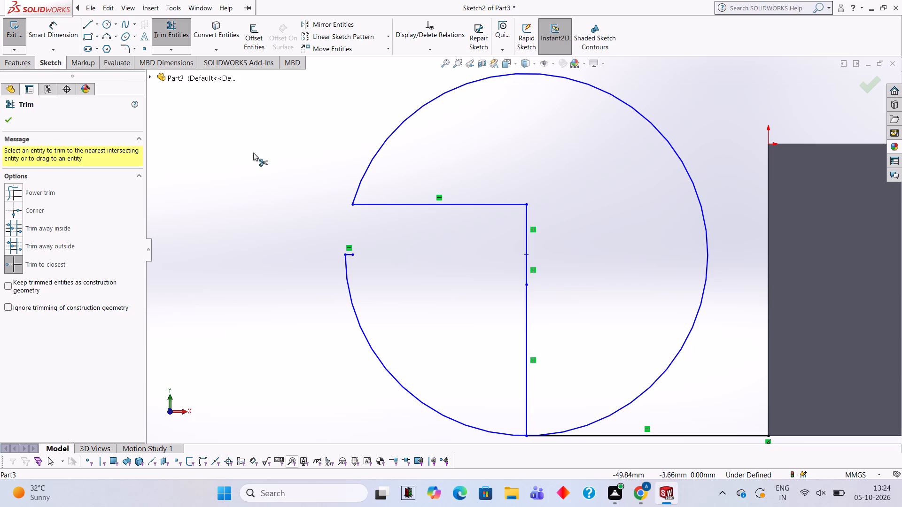
left_click(90, 21)
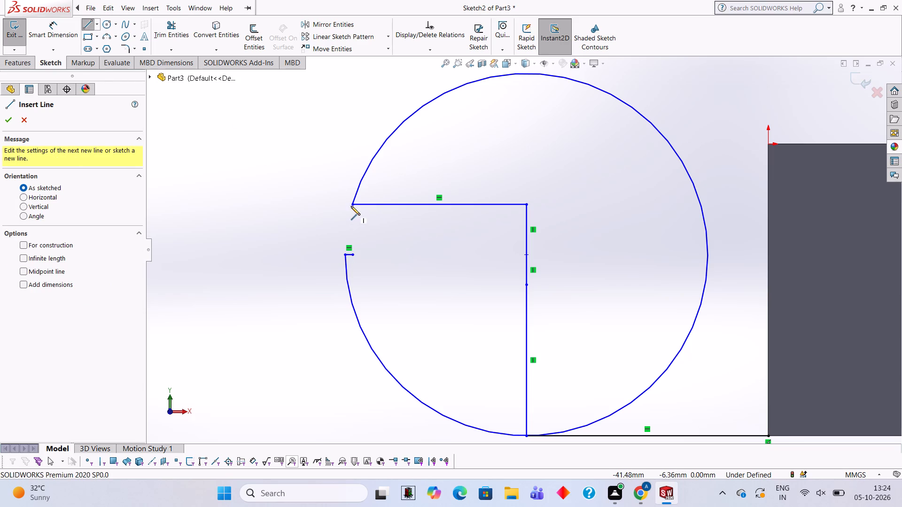
left_click(351, 204)
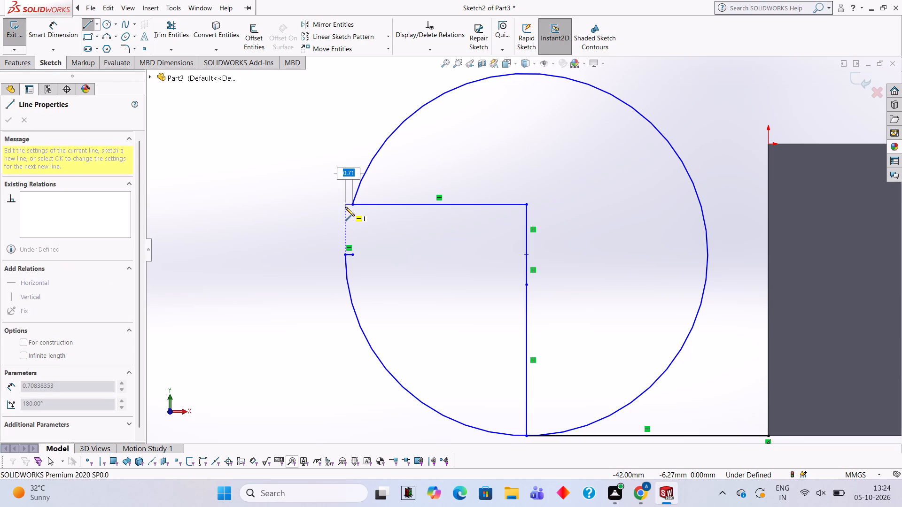
left_click(345, 205)
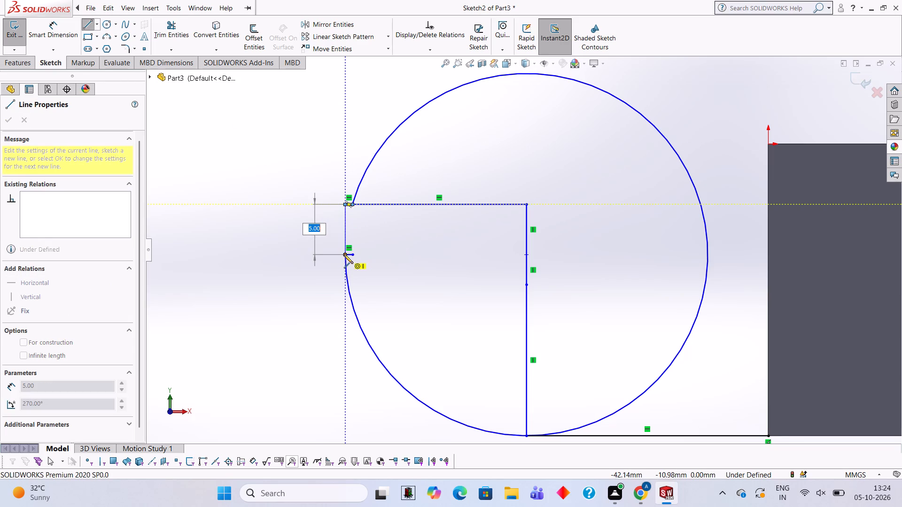
left_click(344, 254)
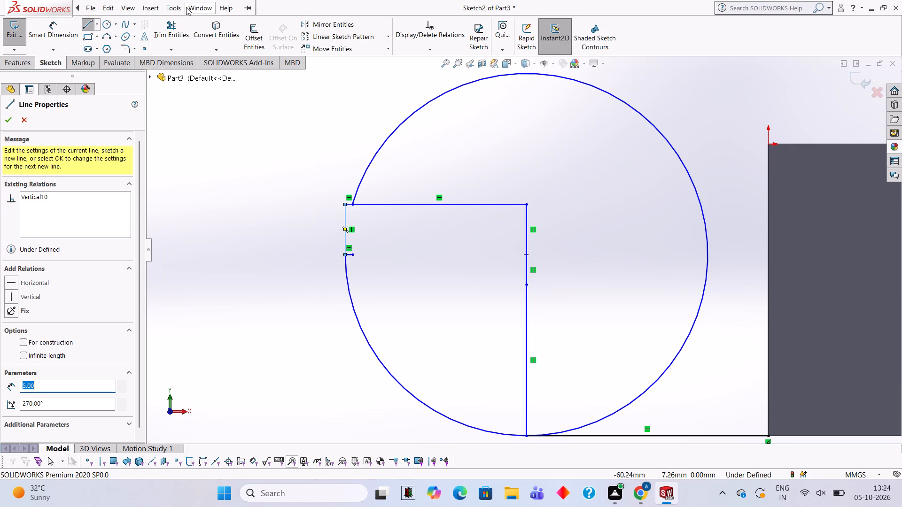
Trim the leftover short horizontal stub and the circle's large arc, keeping only the lower quarter arc away from the block.
left_click(176, 29)
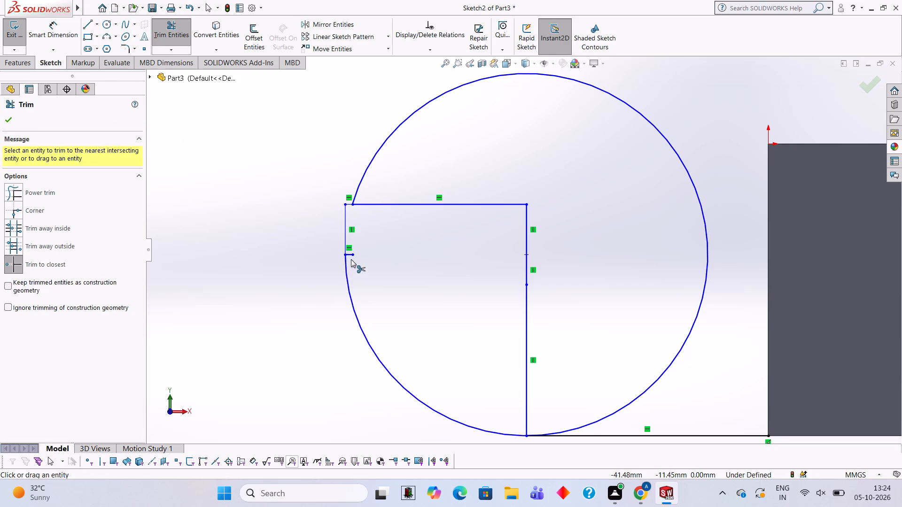
left_click(351, 257)
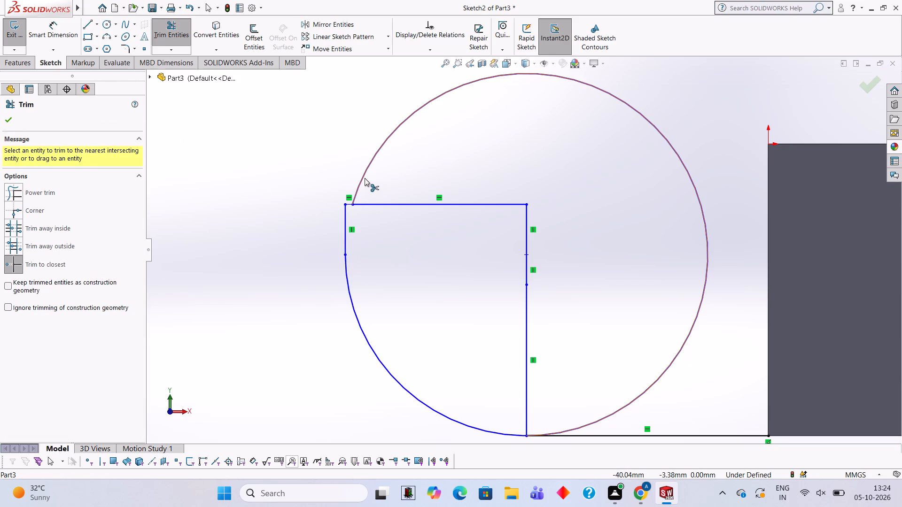
left_click(365, 178)
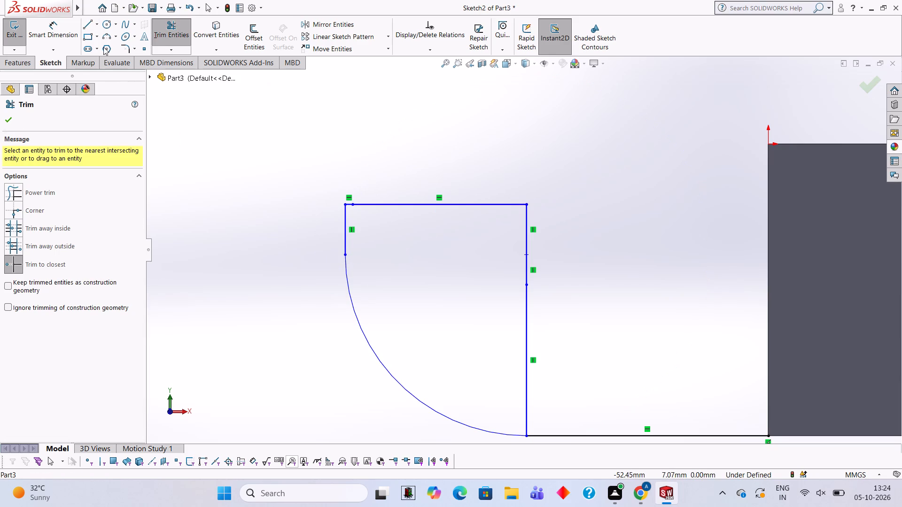
Sketch an 18 mm horizontal line from the quarter arc's upper end to its centre on the vertical line.
left_click(92, 26)
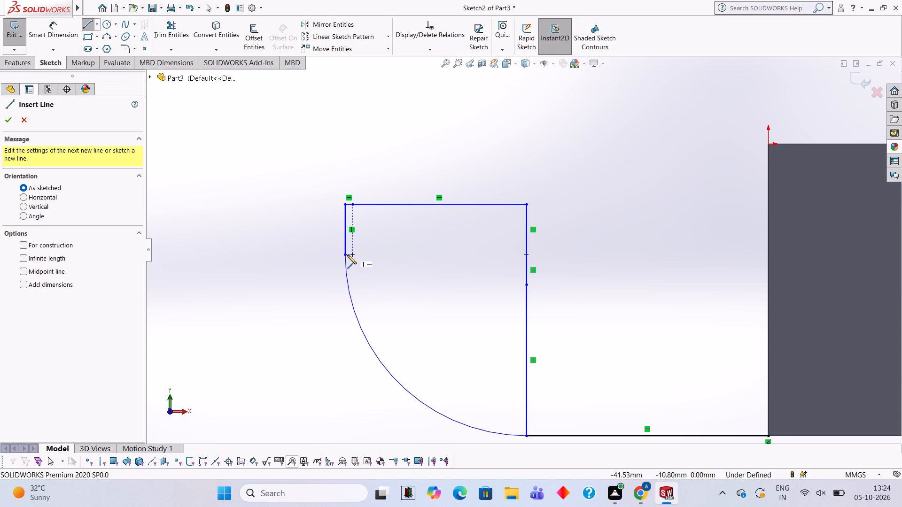
left_click(345, 255)
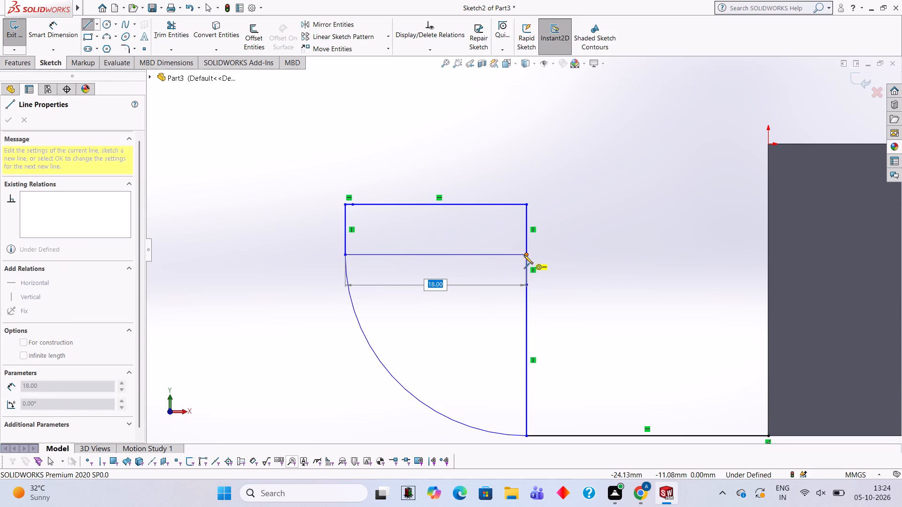
left_click(527, 255)
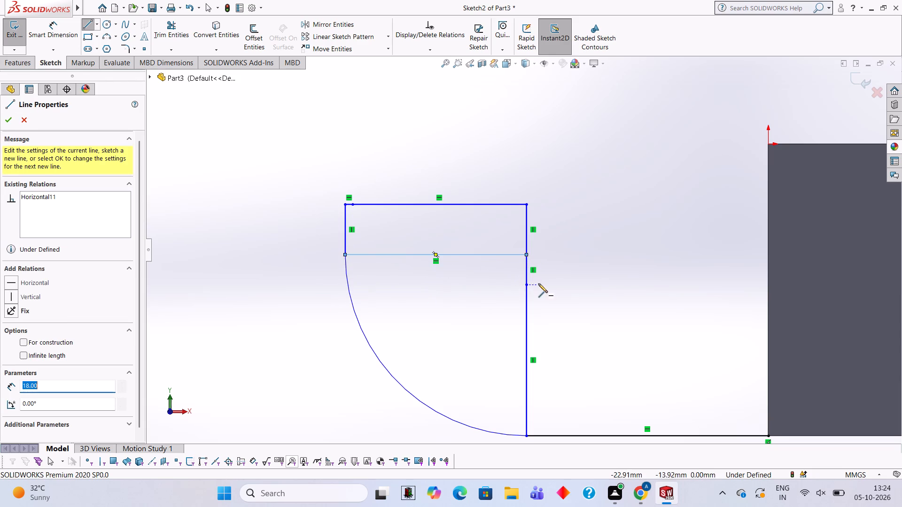
scroll(559, 261, "up", 2)
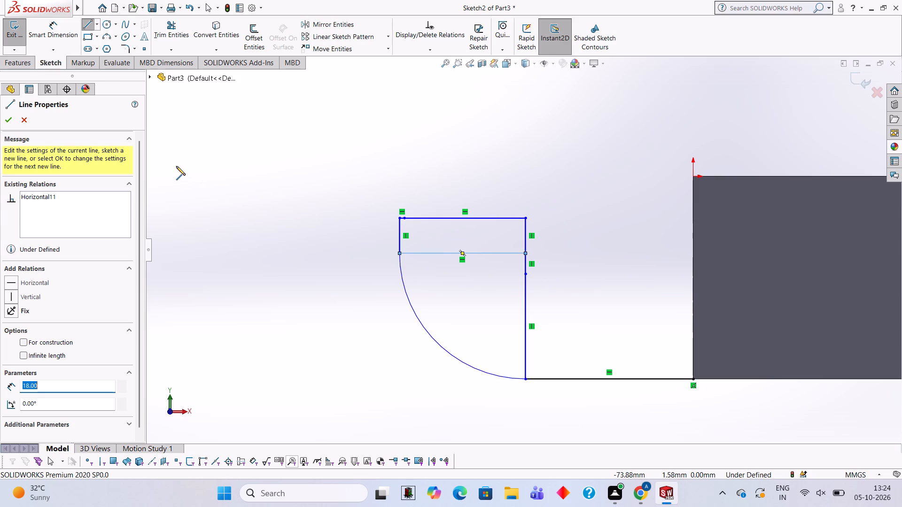
Sketch a horizontal line from the quarter arc's centre on the vertical line to the block's vertical edge.
left_click(526, 252)
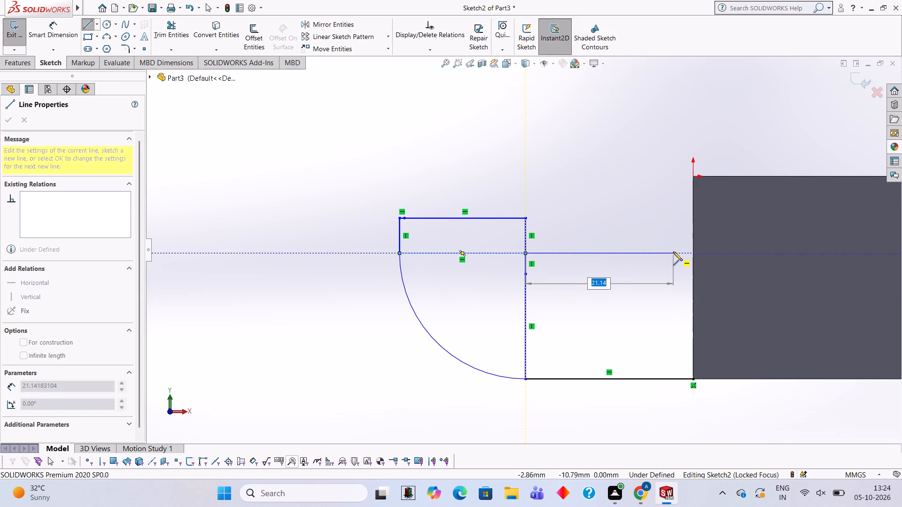
left_click(692, 253)
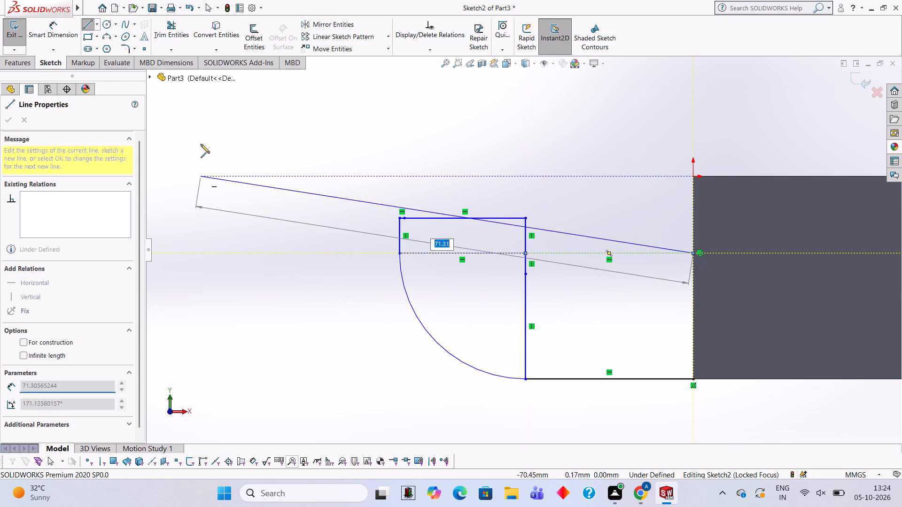
Trim the long vertical line below the arc's centre, the 18 mm horizontal line inside the profile and the short vertical stub.
left_click(188, 28)
left_click(524, 355)
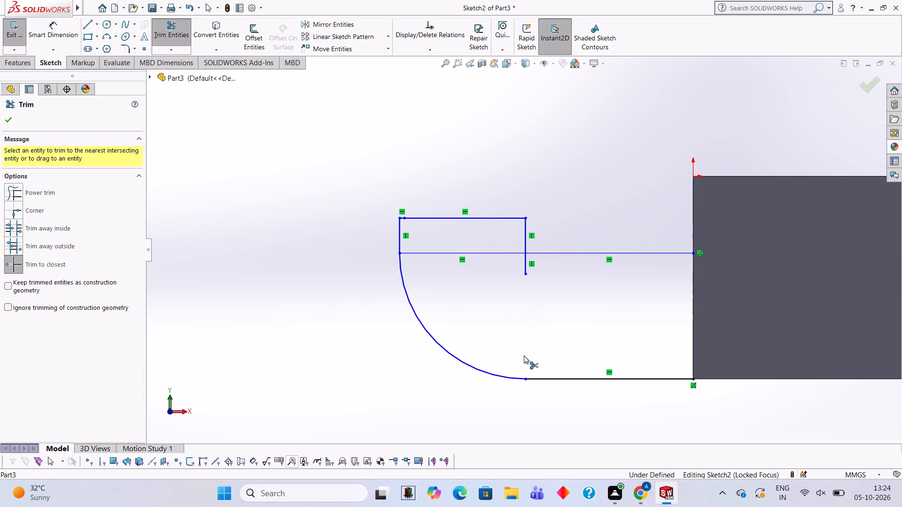
left_click(485, 251)
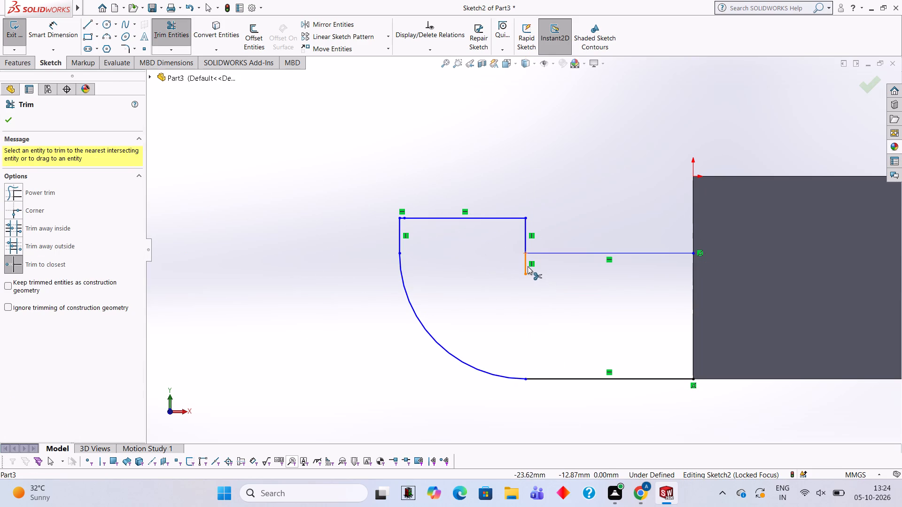
left_click(526, 266)
Close the arm profile with an 18 mm vertical line along the block's edge down to its bottom corner.
left_click(91, 27)
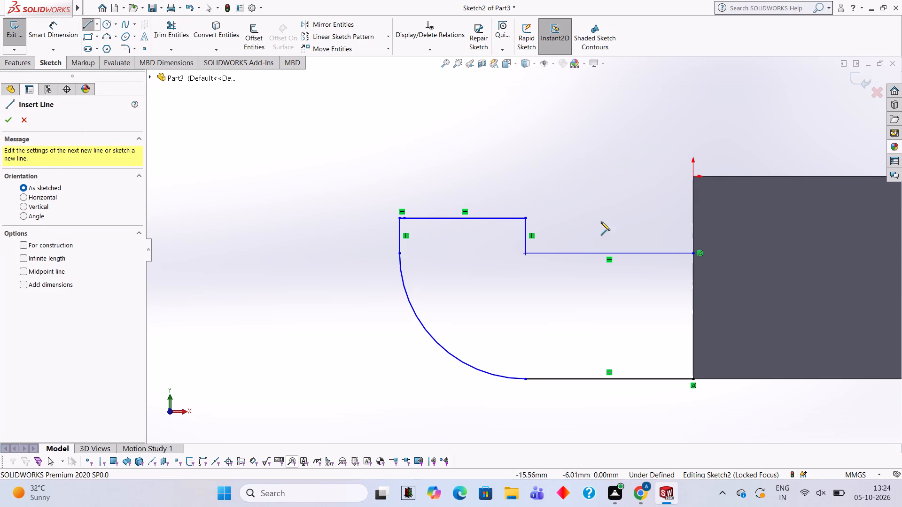
left_click(693, 254)
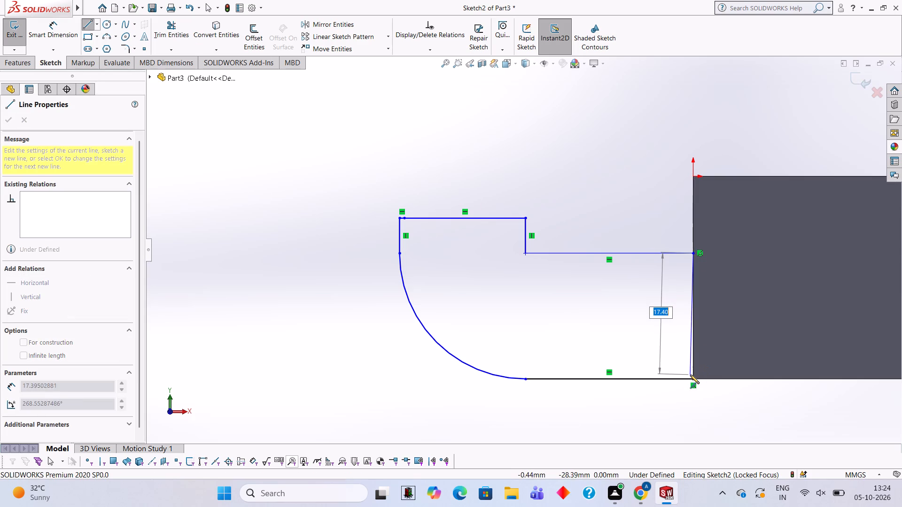
left_click(693, 380)
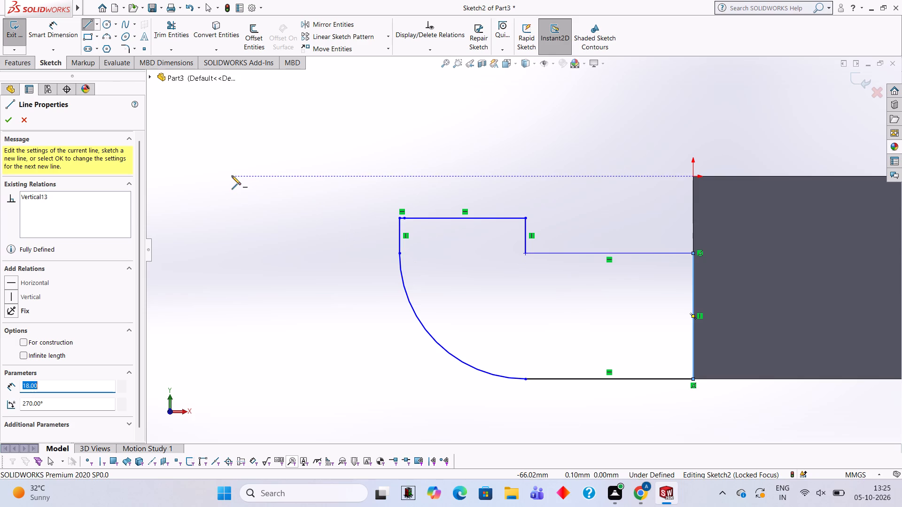
Extrude the arm profile 15 mm blind in the reversed direction, across the block's width, merged with the block.
left_click(21, 61)
left_click(26, 32)
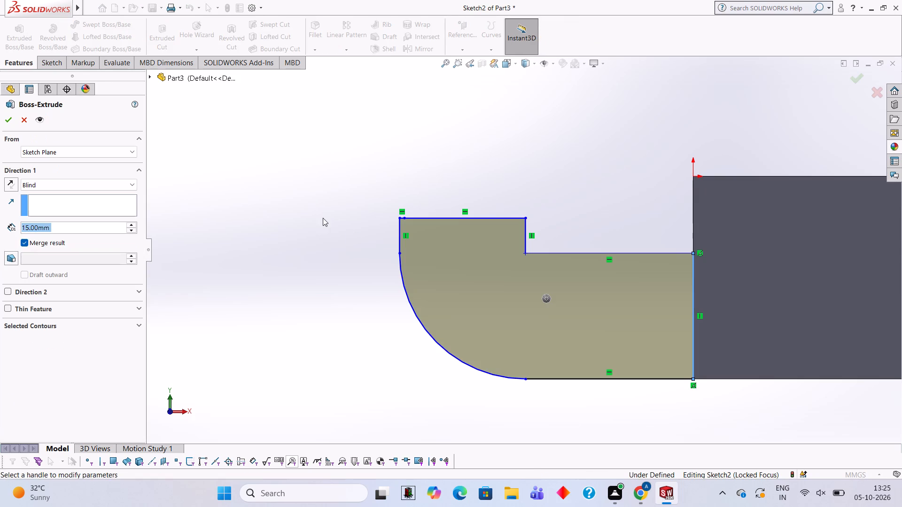
middle_click_drag(465, 180, 529, 216)
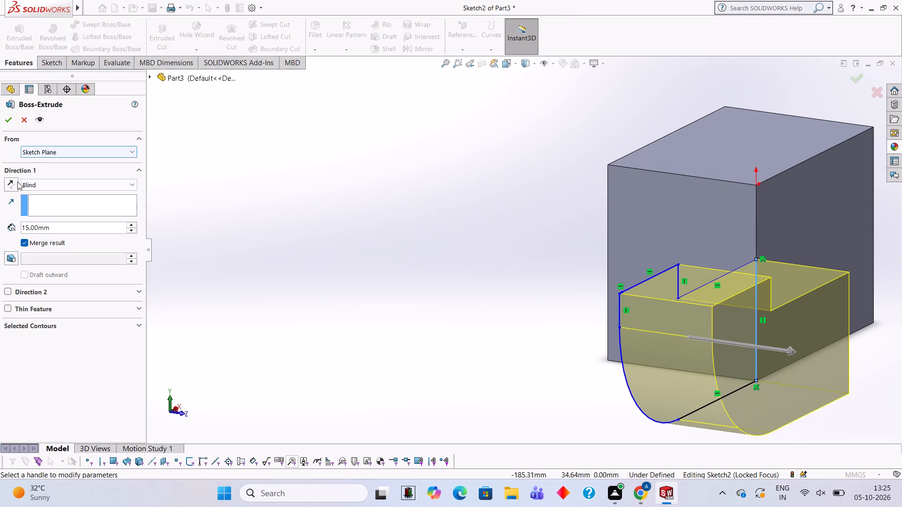
left_click(16, 184)
left_click(13, 123)
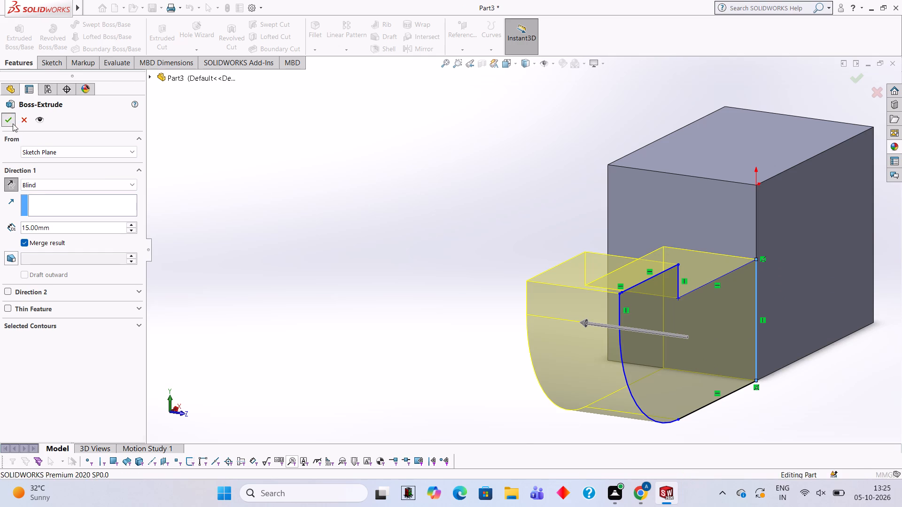
left_click(321, 161)
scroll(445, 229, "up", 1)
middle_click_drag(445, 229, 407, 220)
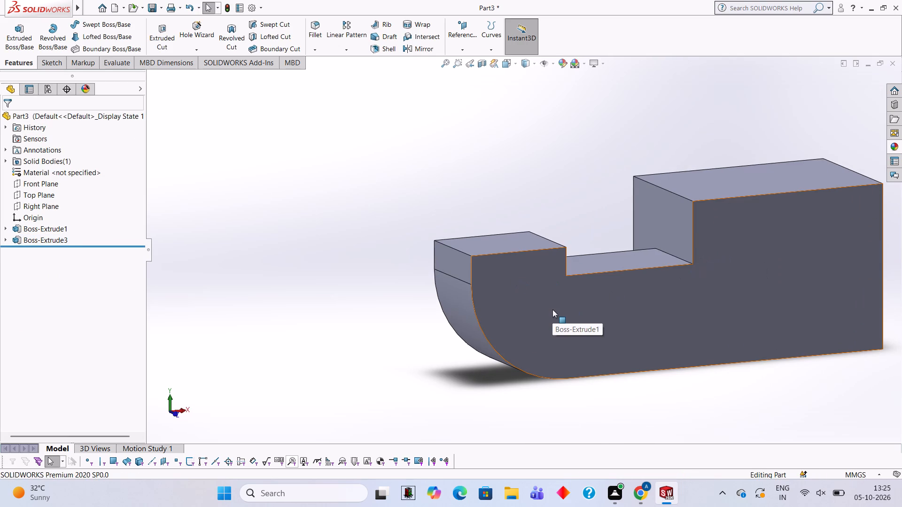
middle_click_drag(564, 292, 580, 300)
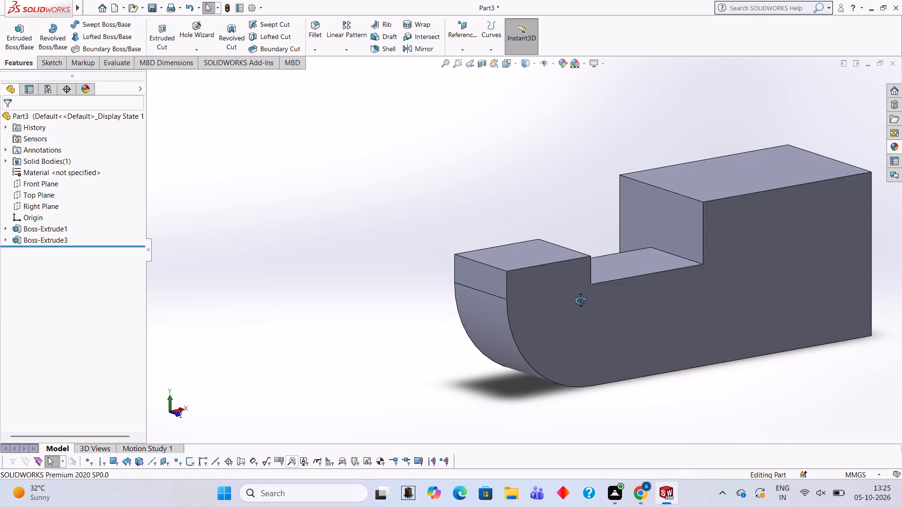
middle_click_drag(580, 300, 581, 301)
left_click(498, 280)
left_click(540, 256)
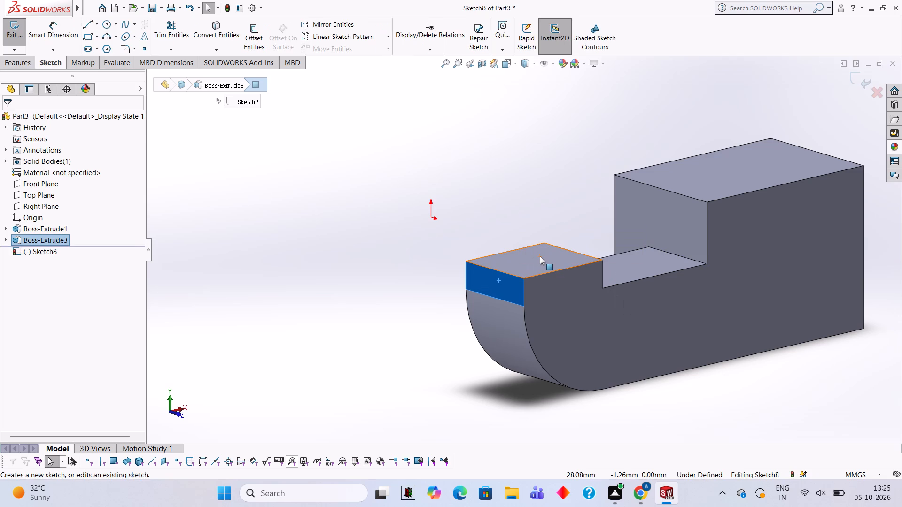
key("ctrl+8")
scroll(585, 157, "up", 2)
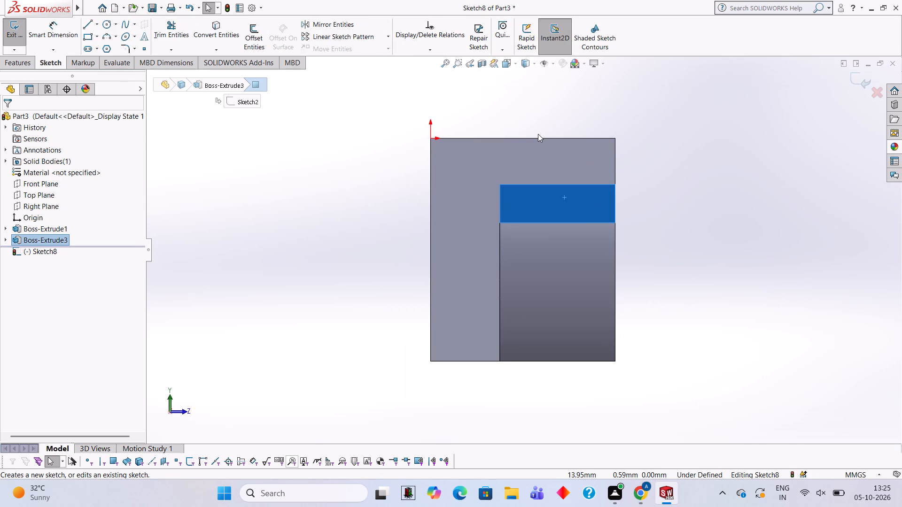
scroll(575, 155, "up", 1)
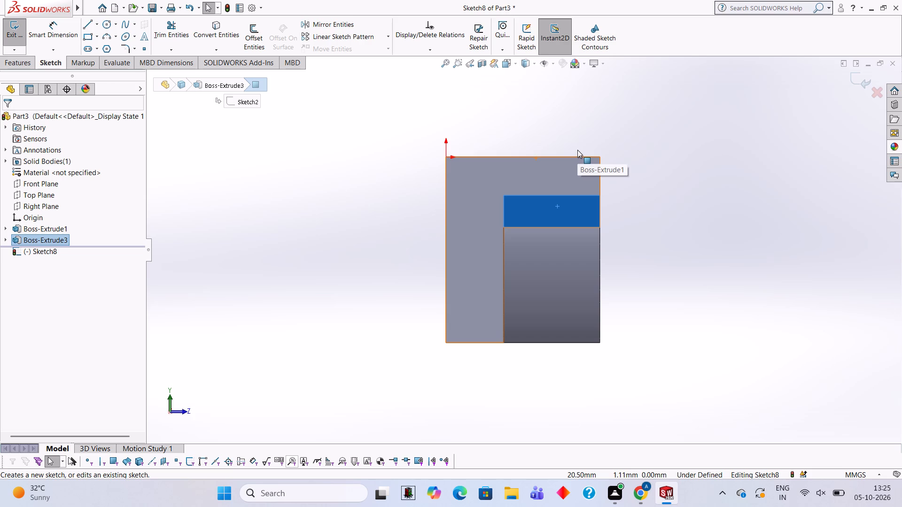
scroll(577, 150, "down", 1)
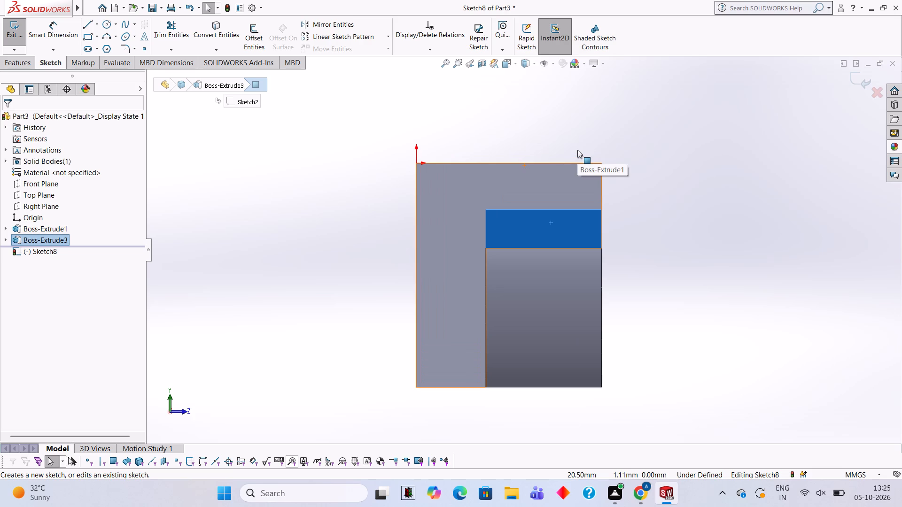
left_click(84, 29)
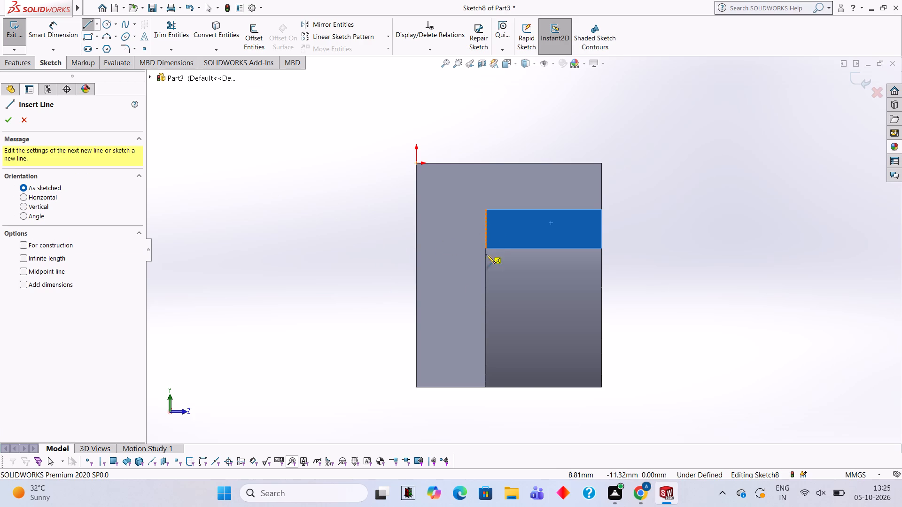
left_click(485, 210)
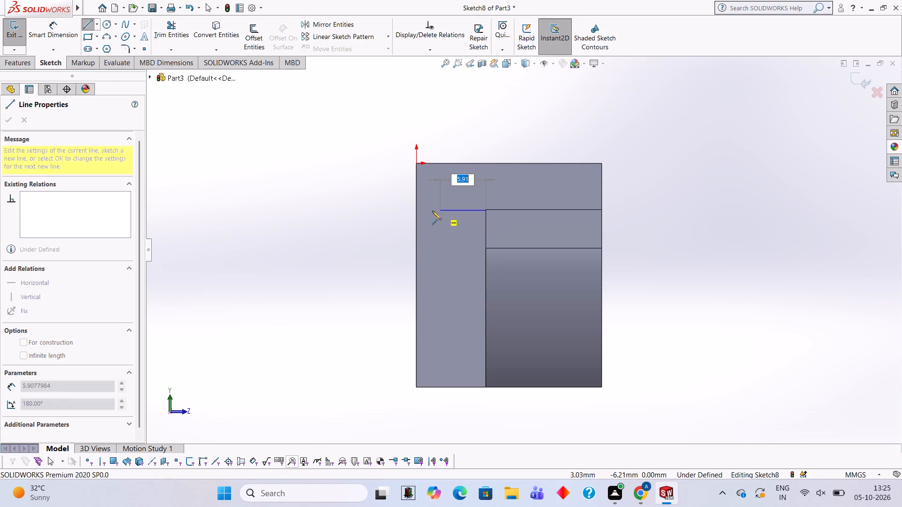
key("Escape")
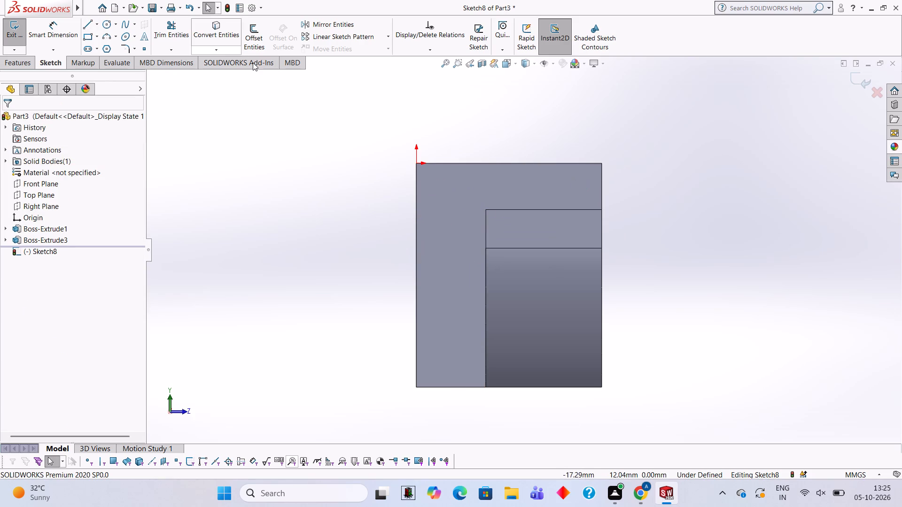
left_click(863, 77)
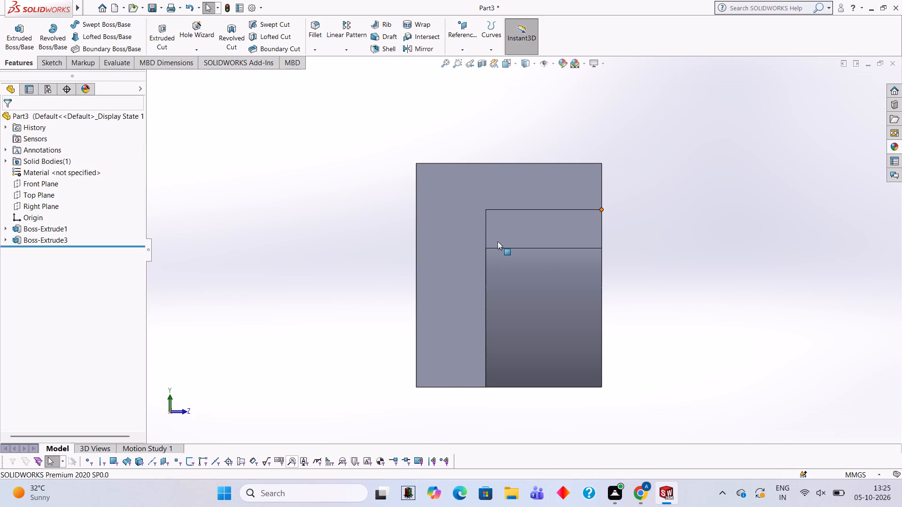
Open a sketch on the arm's flat end face and draw an 18 mm horizontal line from its upper inner corner, away from the arm.
left_click(531, 229)
left_click(576, 197)
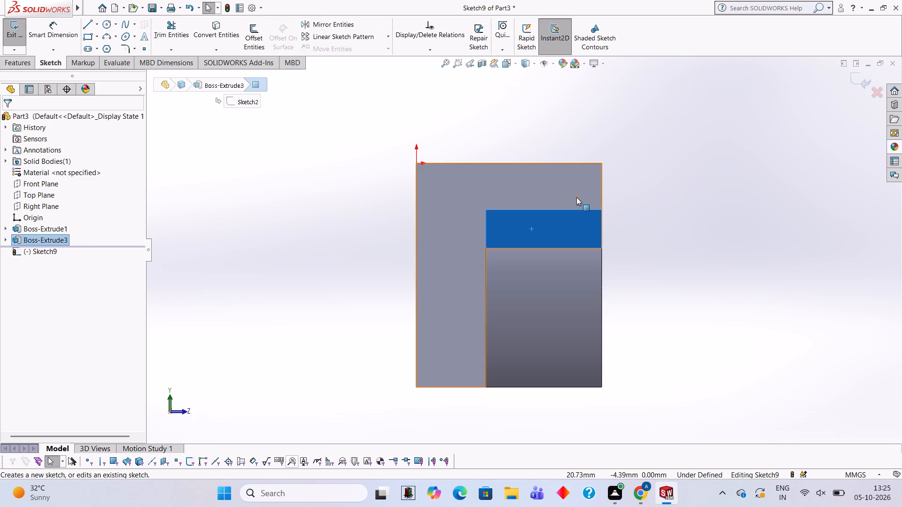
key("ctrl+8")
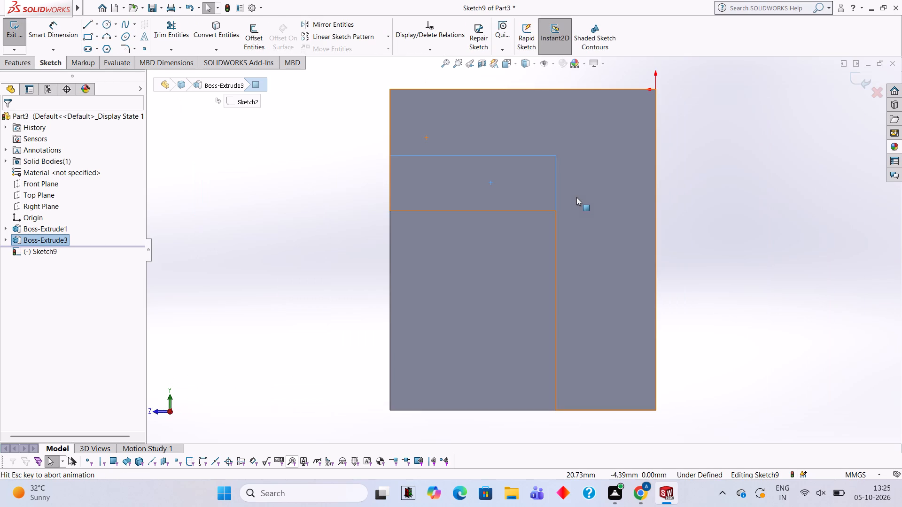
key("ctrl+9")
key("ctrl+8")
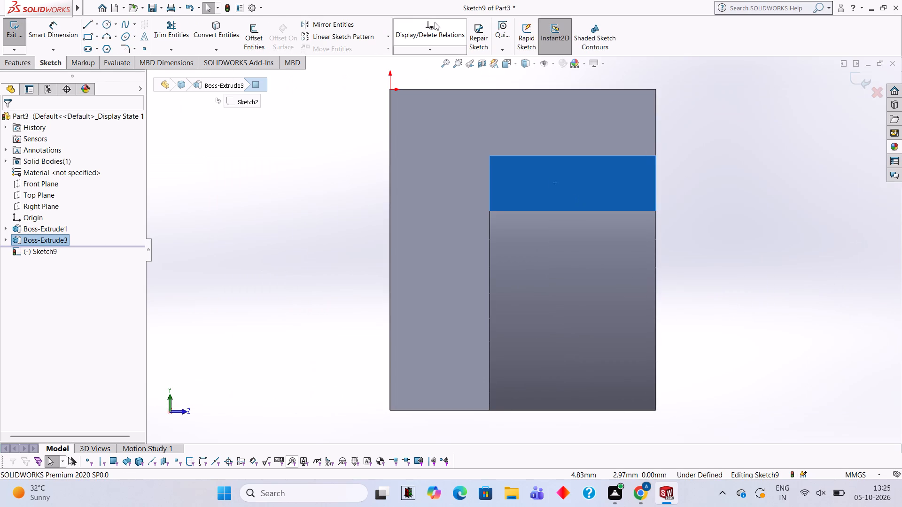
left_click(86, 29)
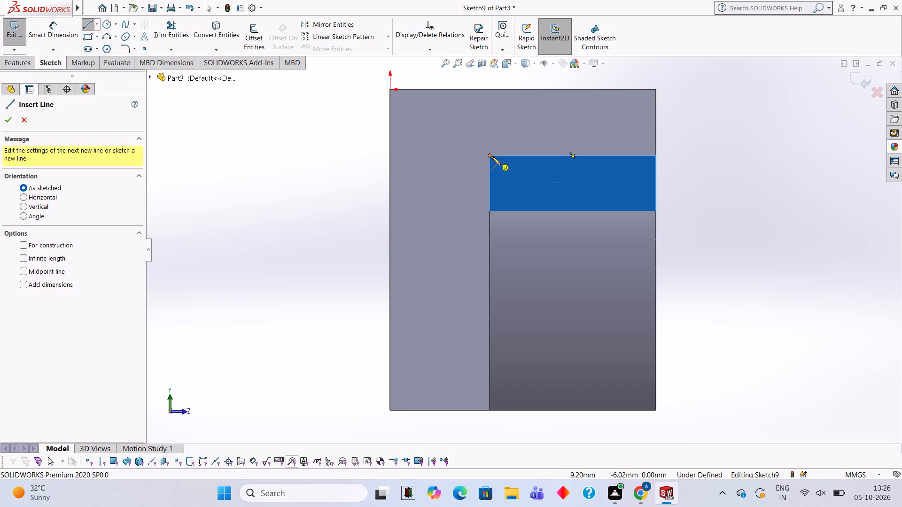
left_click(490, 155)
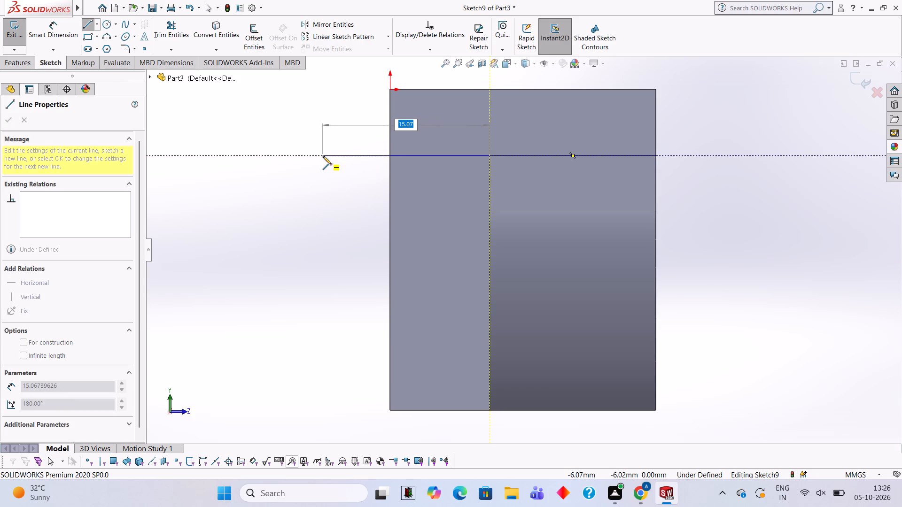
type("18")
key("Return")
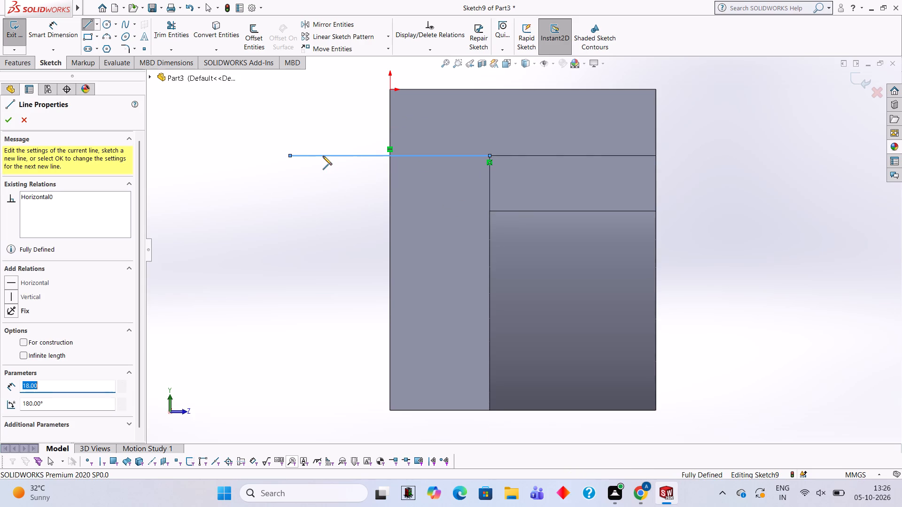
Work out 46 − 23 in Calculator and sketch a 23 mm vertical line upward from the 18 mm line's outer end.
scroll(323, 156, "up", 4)
scroll(323, 156, "down", 2)
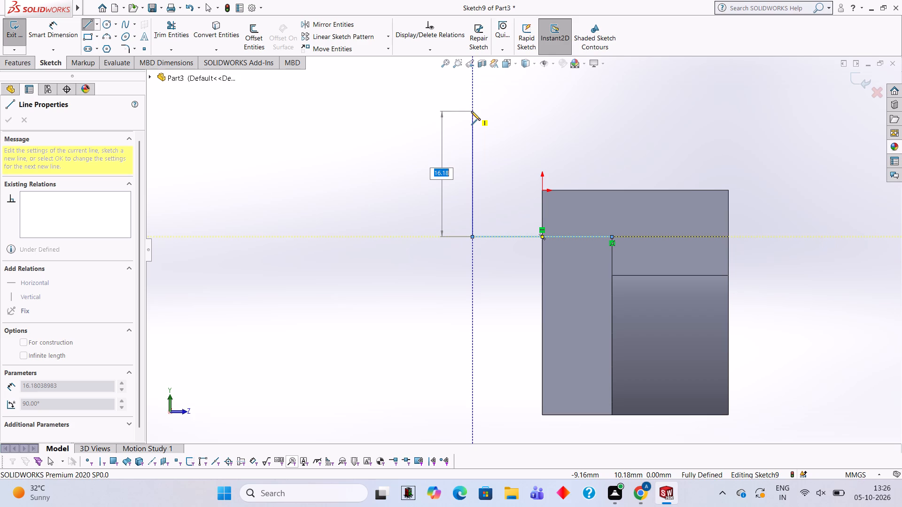
type("46-23")
key("Return")
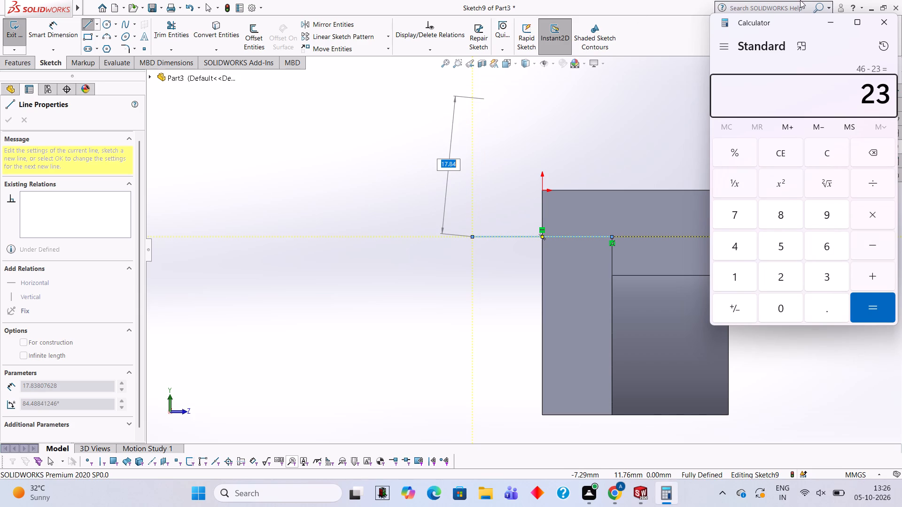
left_click(881, 20)
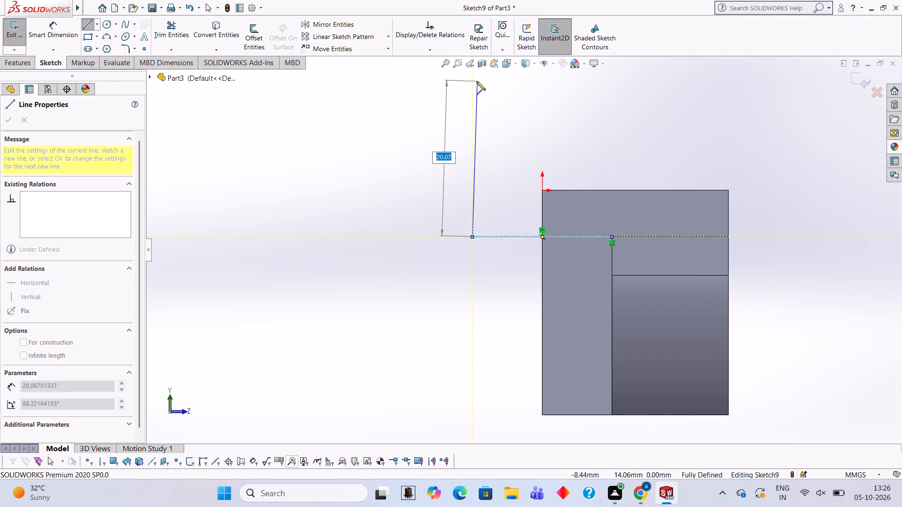
type("23")
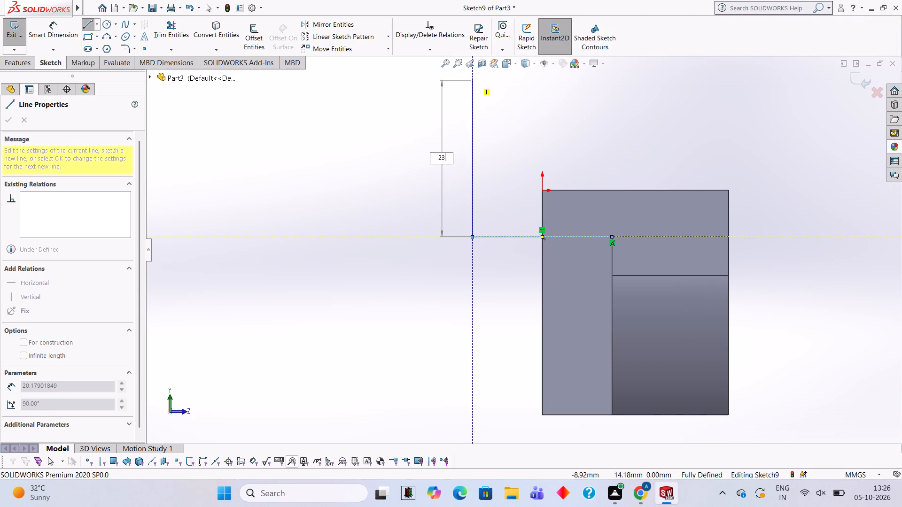
key("Return")
Close the triangle with a sloped line about 29.2 mm long from the vertical line's top to the arm's upper inner corner.
scroll(538, 121, "up", 1)
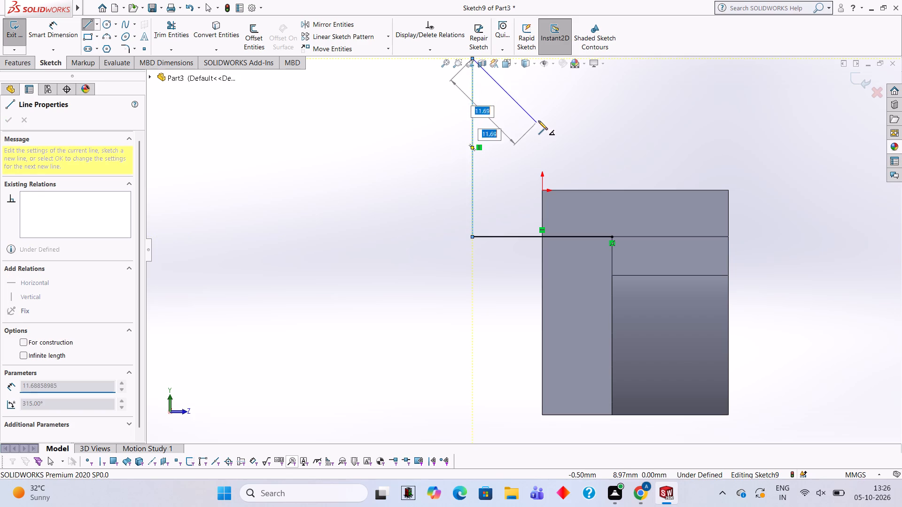
scroll(538, 121, "up", 1)
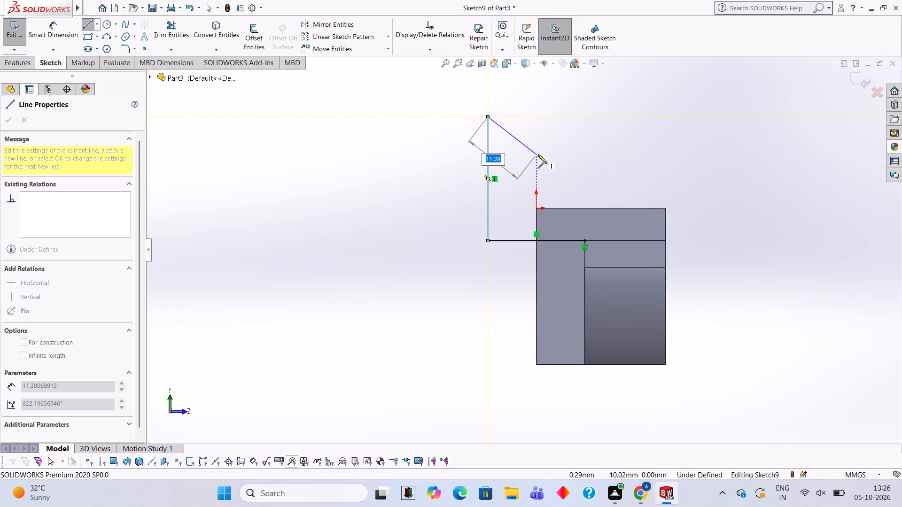
left_click(583, 242)
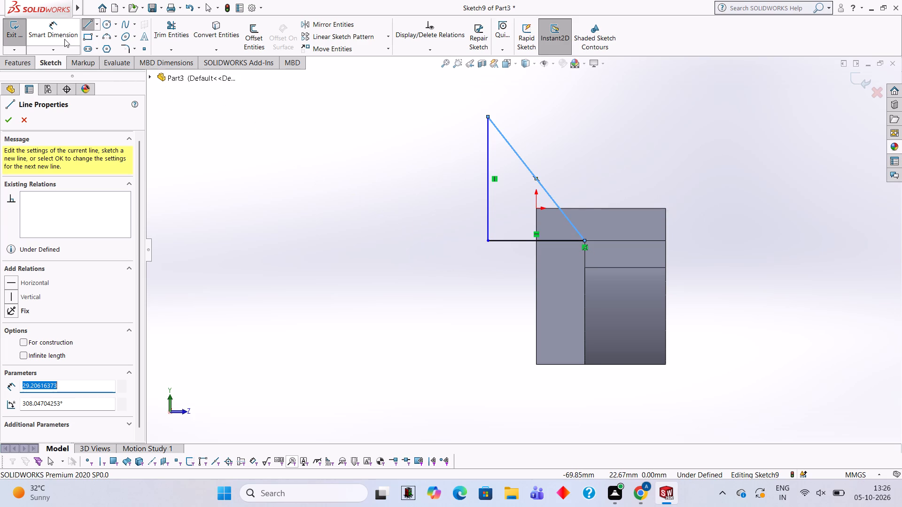
Sketch a parallelogram from the triangle's apex: 15 mm horizontal top line, sloped line to the arm's upper outer corner, and base line to the inner corner.
left_click(486, 115)
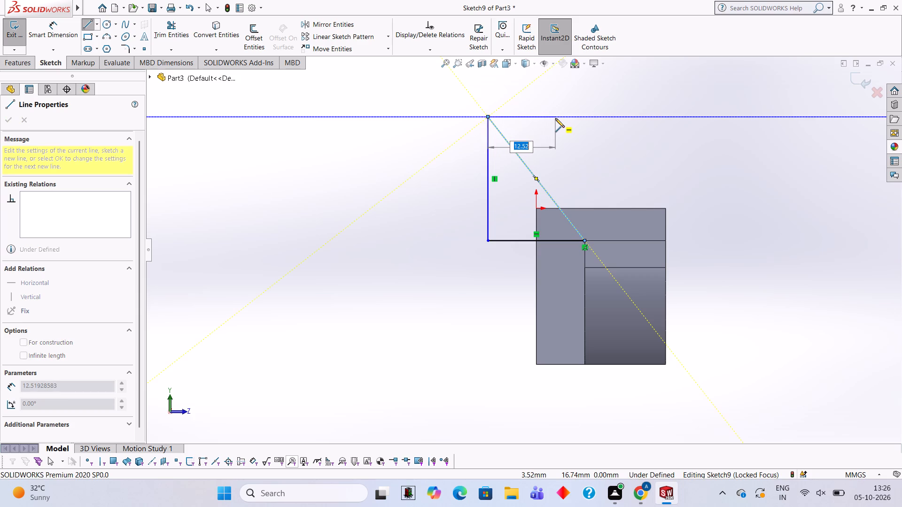
type("15")
key("Return")
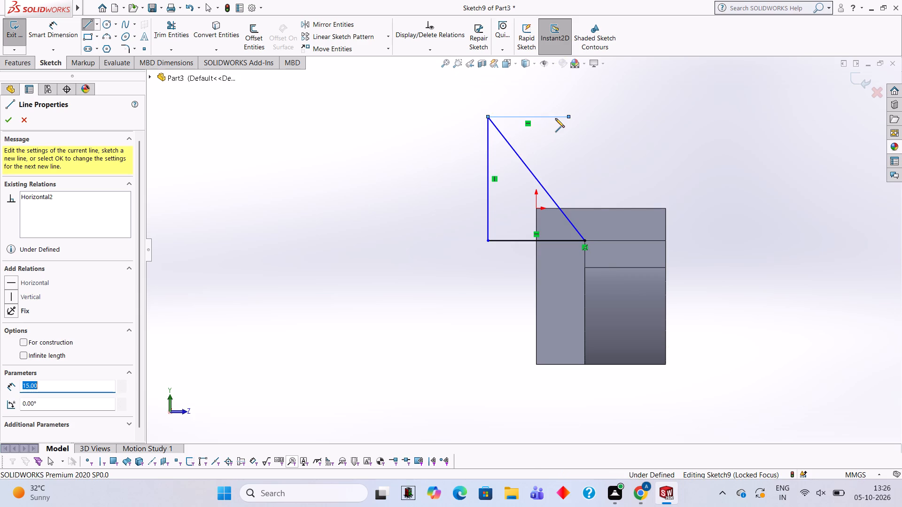
left_click(665, 241)
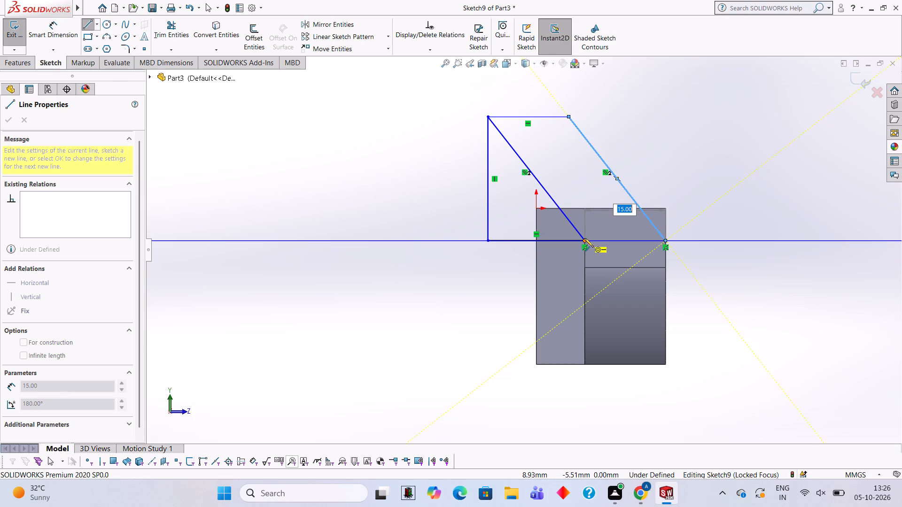
left_click(584, 239)
Trim away the 18 mm horizontal and 23 mm vertical helper lines, leaving only the parallelogram.
left_click(172, 33)
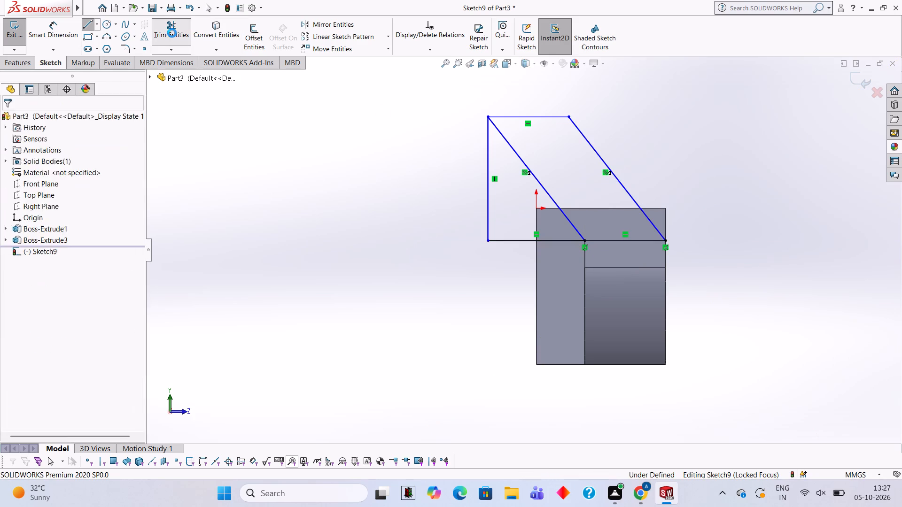
left_click(505, 238)
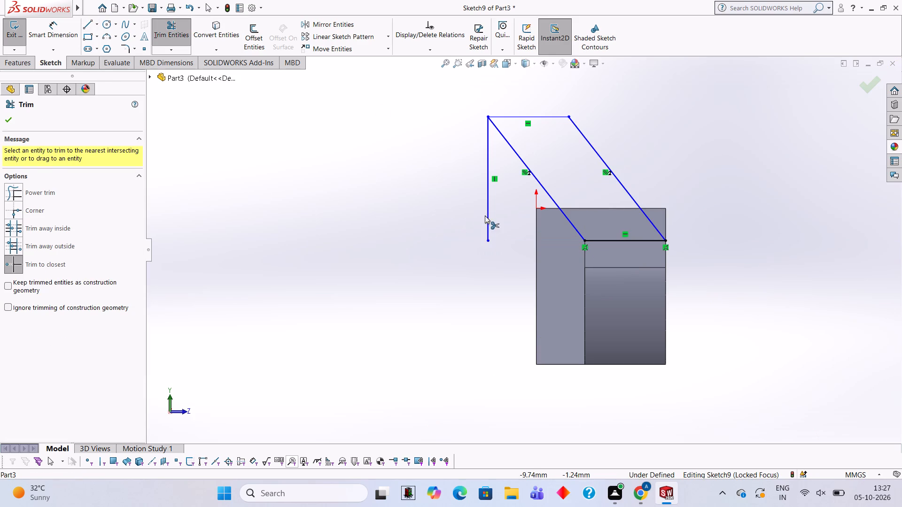
left_click(489, 217)
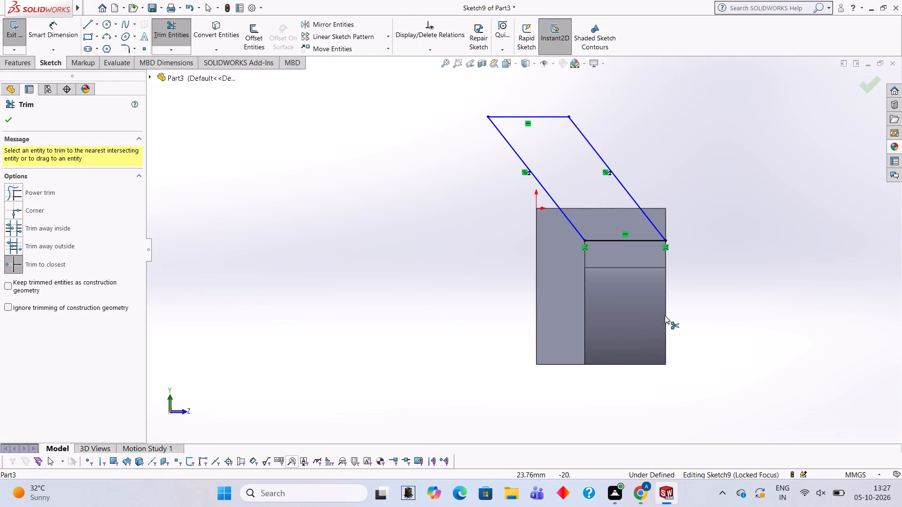
Extrude the parallelogram 18 mm blind in the reversed direction, over the arm's end, merged with the body.
middle_click_drag(681, 300, 584, 295)
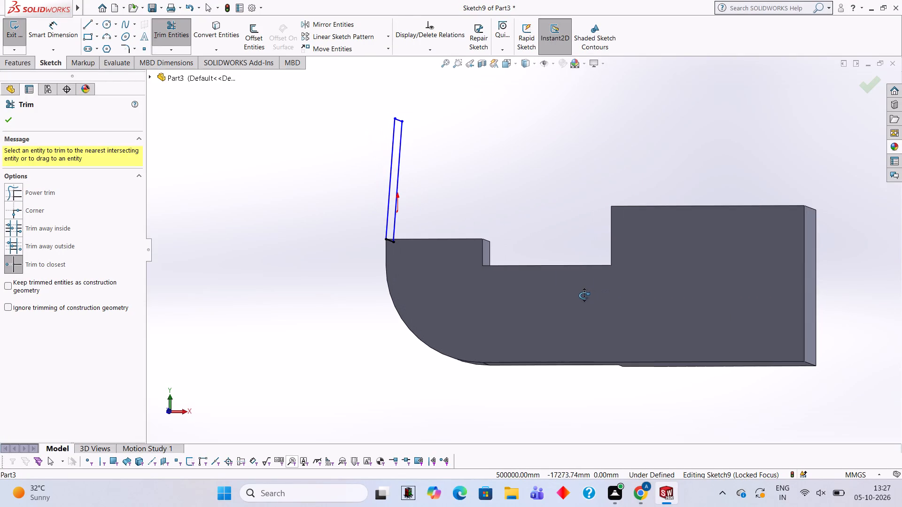
middle_click_drag(584, 295, 583, 299)
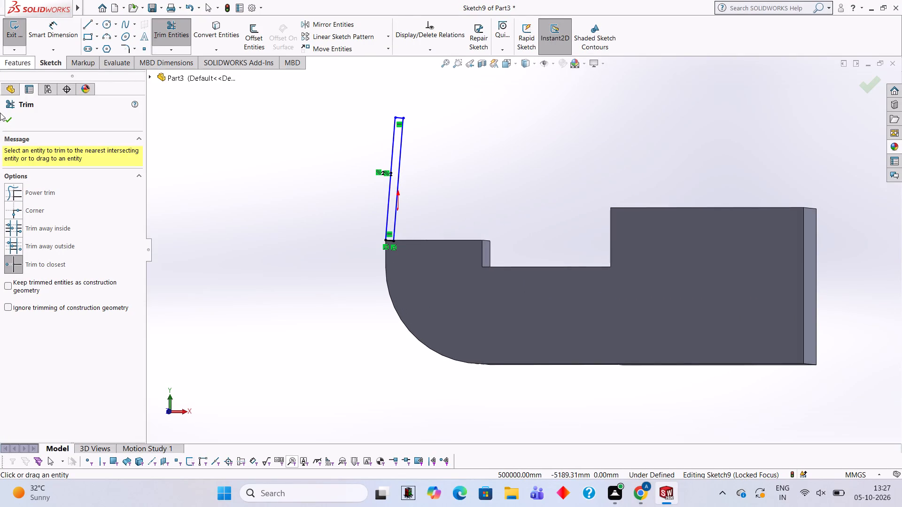
left_click(22, 59)
left_click(34, 41)
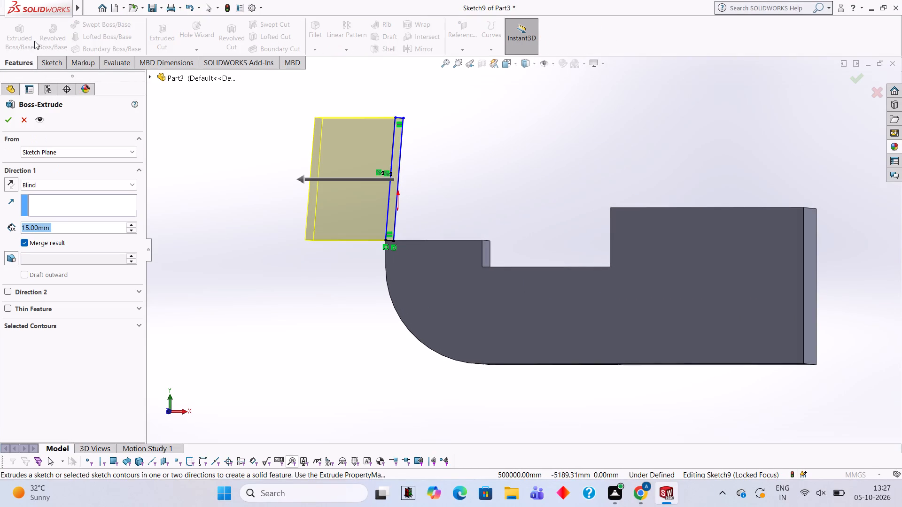
left_click(14, 185)
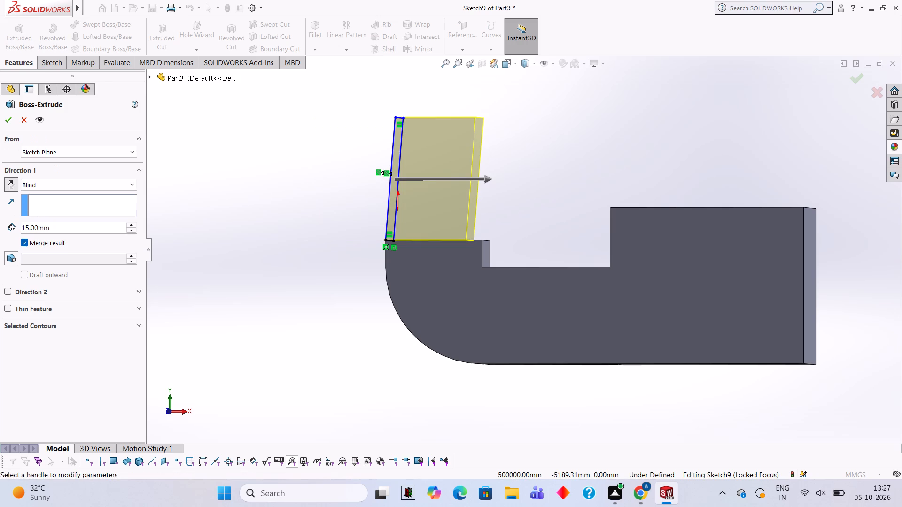
left_click(71, 232)
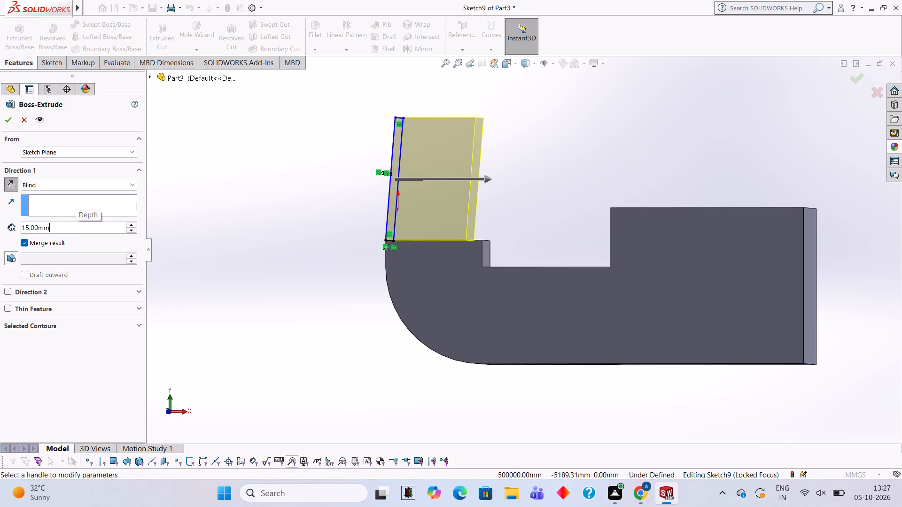
key("BackSpace")
key("BackSpace")
key("BackSpace")
key("BackSpace")
key("BackSpace")
key("BackSpace")
key("8")
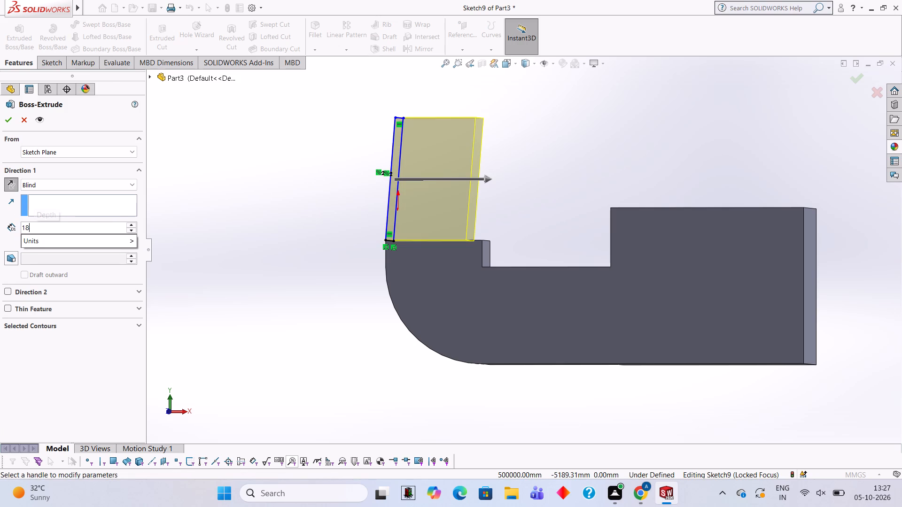
key("Return")
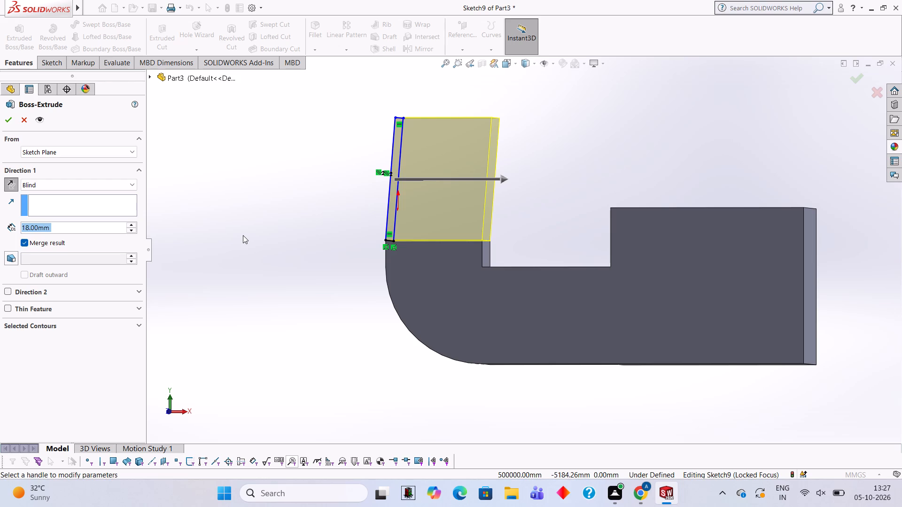
key("Return")
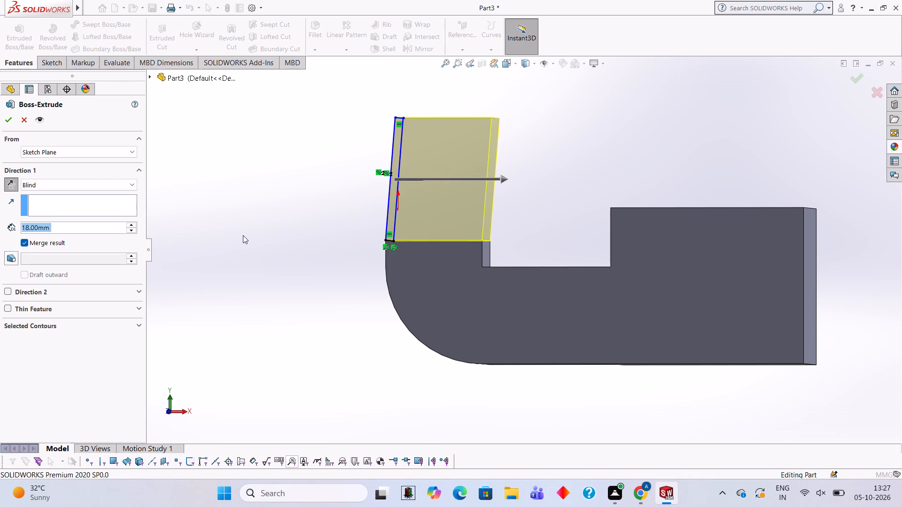
left_click(278, 235)
Open a sketch on the flat end face shared by the arm and the sloped extrusion.
middle_click_drag(291, 236, 313, 246)
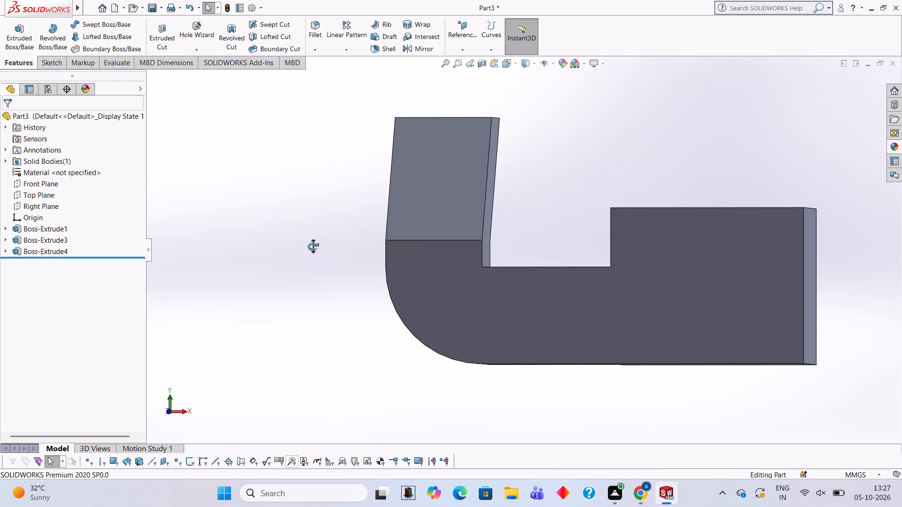
middle_click_drag(313, 246, 375, 296)
scroll(401, 277, "up", 2)
middle_click_drag(401, 277, 387, 295)
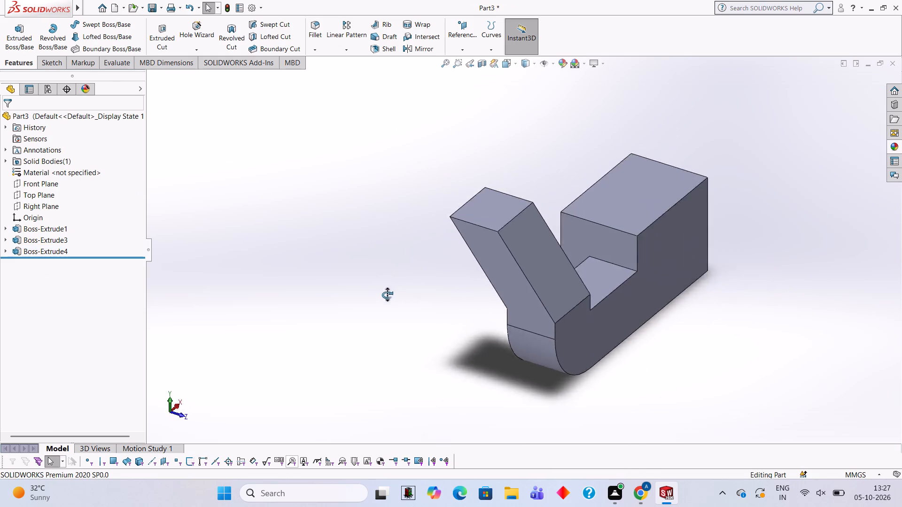
middle_click_drag(387, 295, 339, 414)
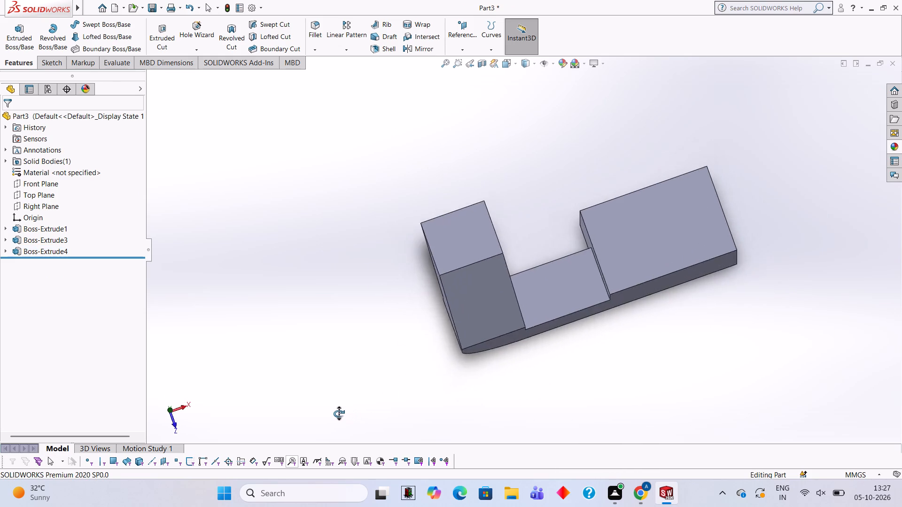
middle_click_drag(339, 414, 337, 413)
scroll(337, 413, "down", 1)
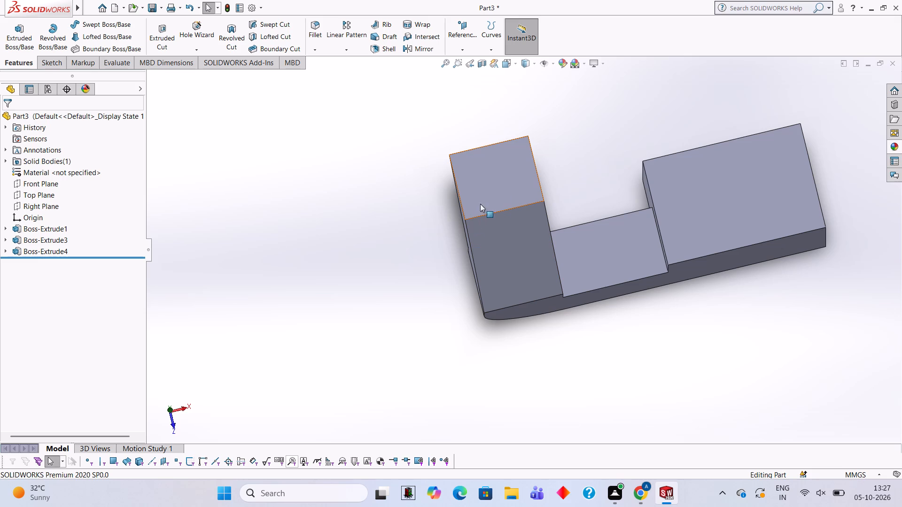
middle_click_drag(385, 235, 424, 245)
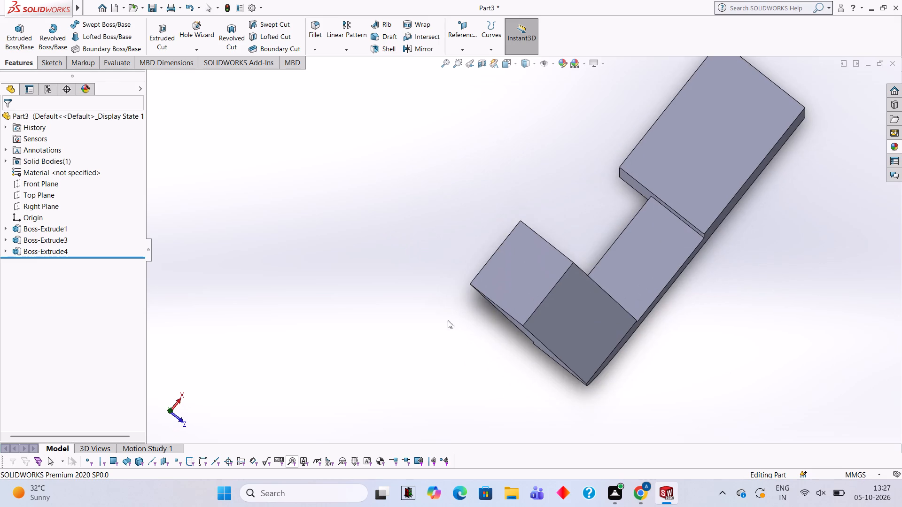
middle_click_drag(507, 313, 516, 239)
left_click(516, 346)
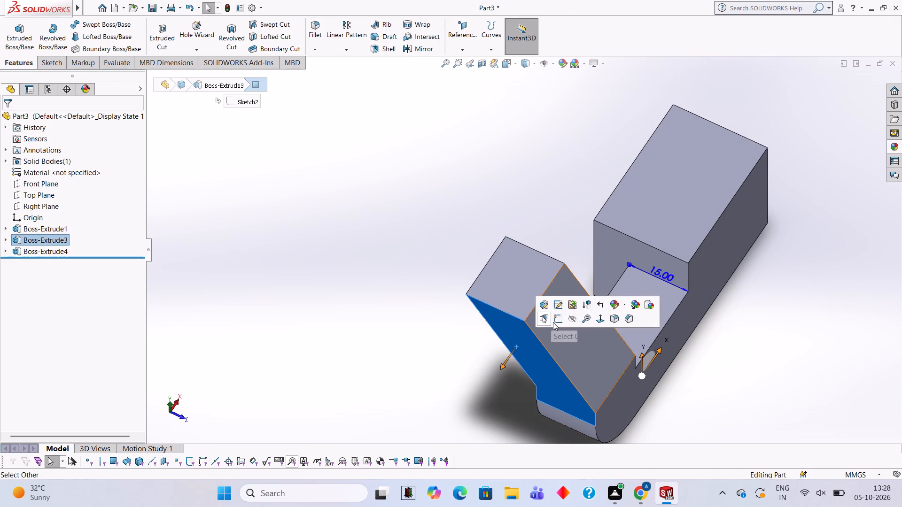
left_click(553, 322)
Draw a closed rectangle 15 mm wide and 11 mm high standing on the sloped extrusion's top edge.
key("ctrl+8")
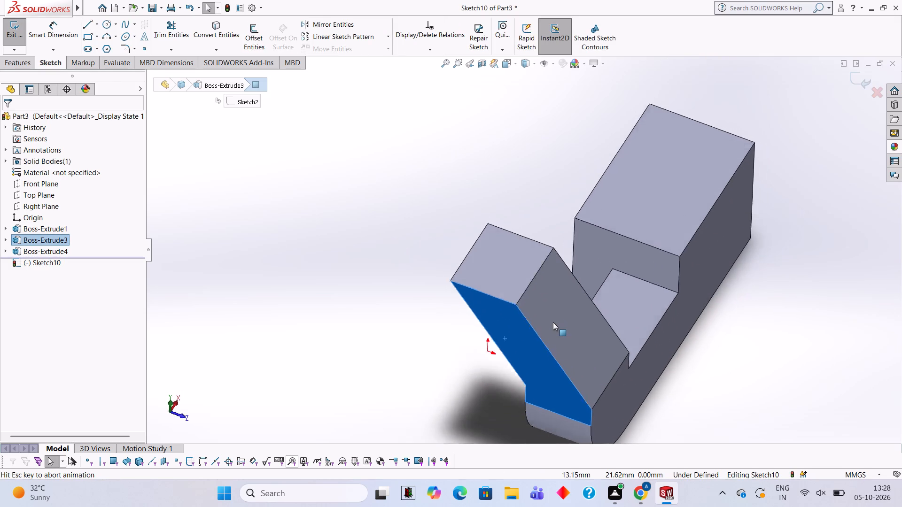
scroll(534, 97, "up", 1)
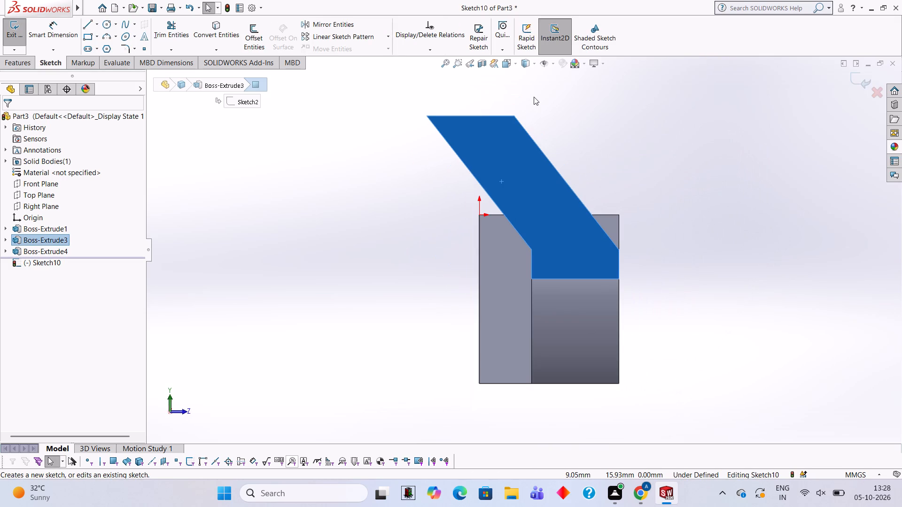
scroll(455, 136, "up", 2)
scroll(454, 133, "down", 2)
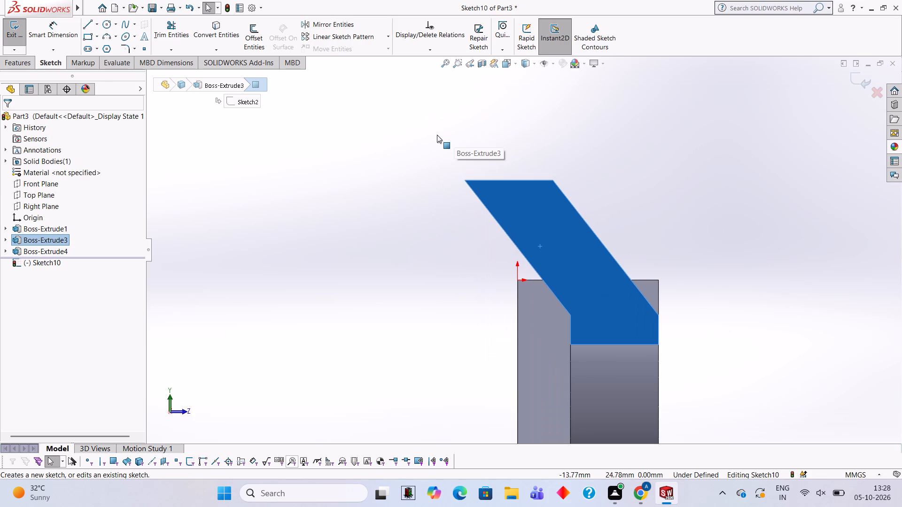
left_click(90, 23)
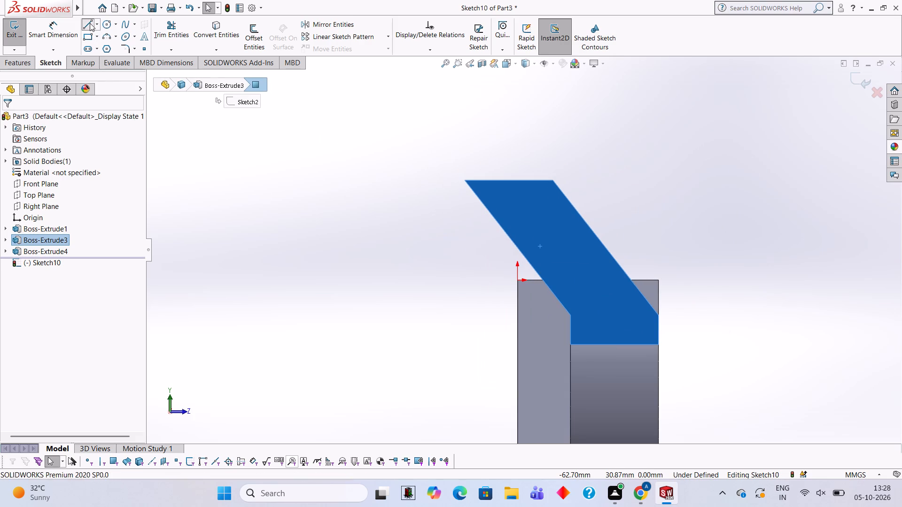
left_click(464, 180)
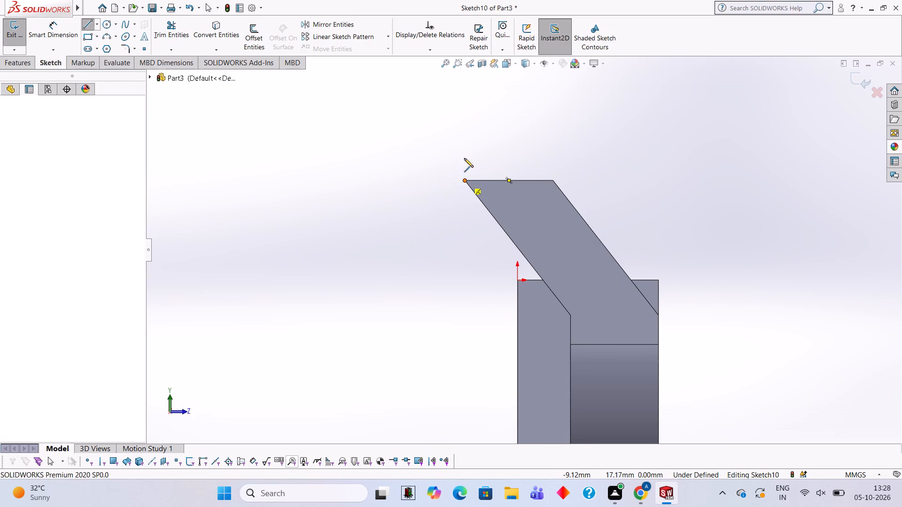
type("11")
key("Return")
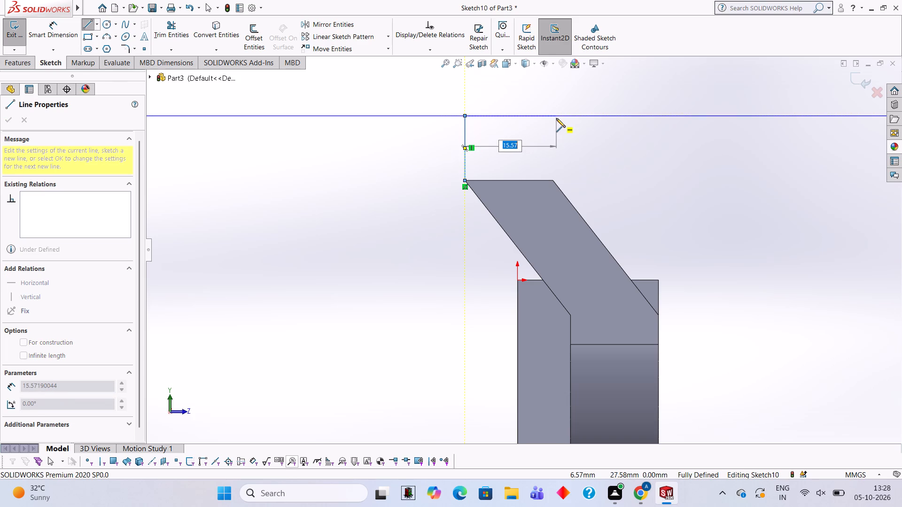
type("15")
key("Return")
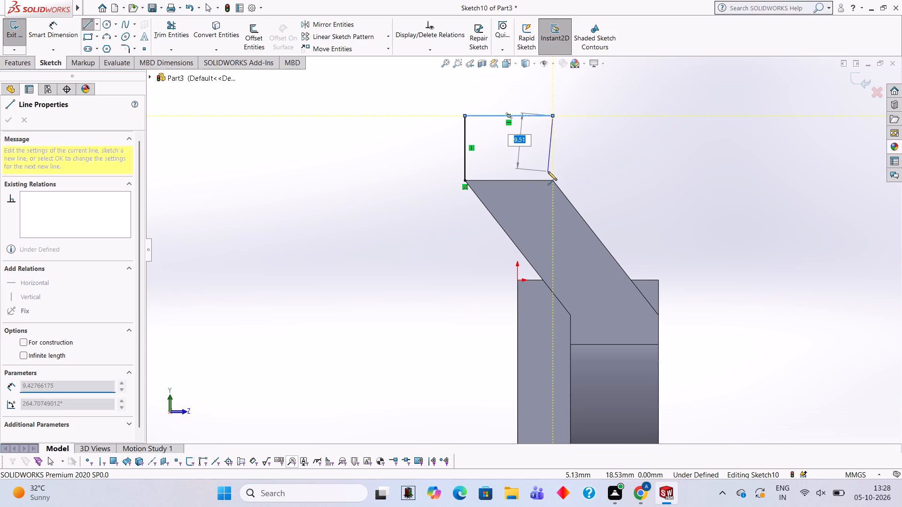
left_click(553, 182)
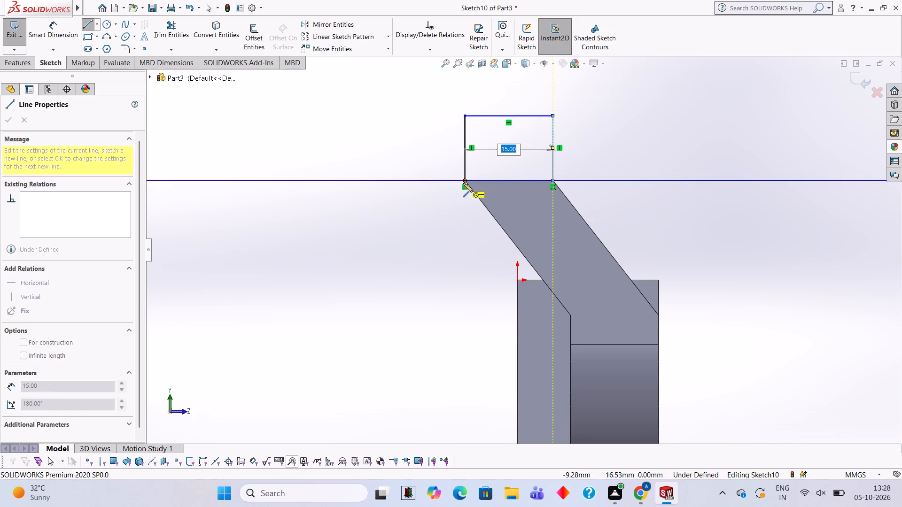
left_click(463, 183)
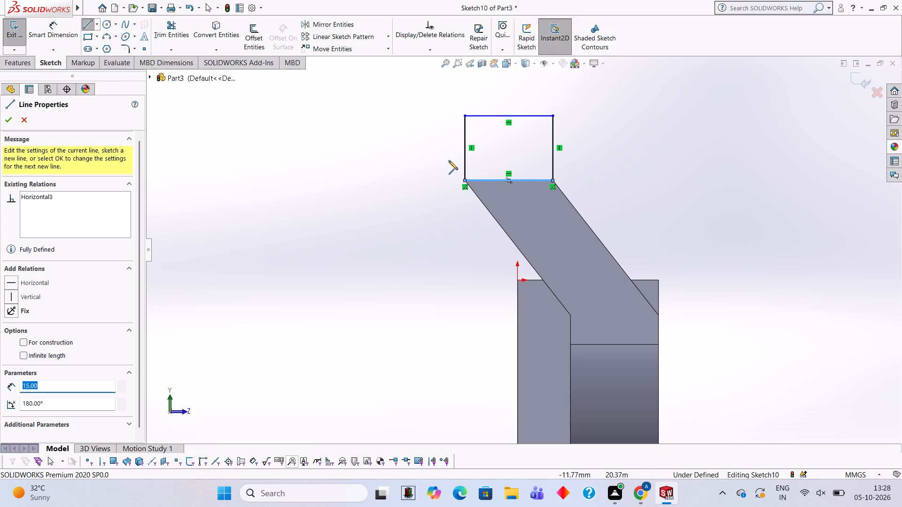
Extrude the rectangle 18 mm blind in the reversed direction, over the sloped extrusion's top, merged with the body.
middle_click_drag(431, 166, 370, 181)
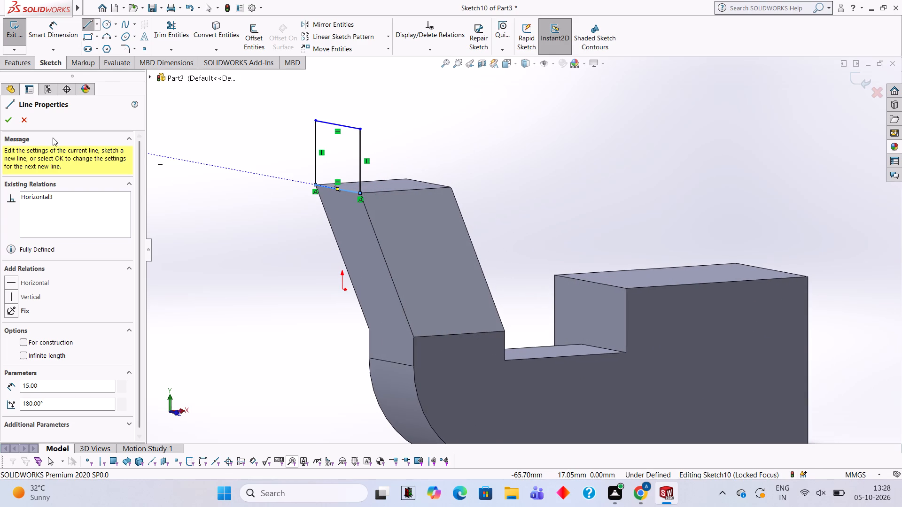
left_click(23, 64)
left_click(23, 51)
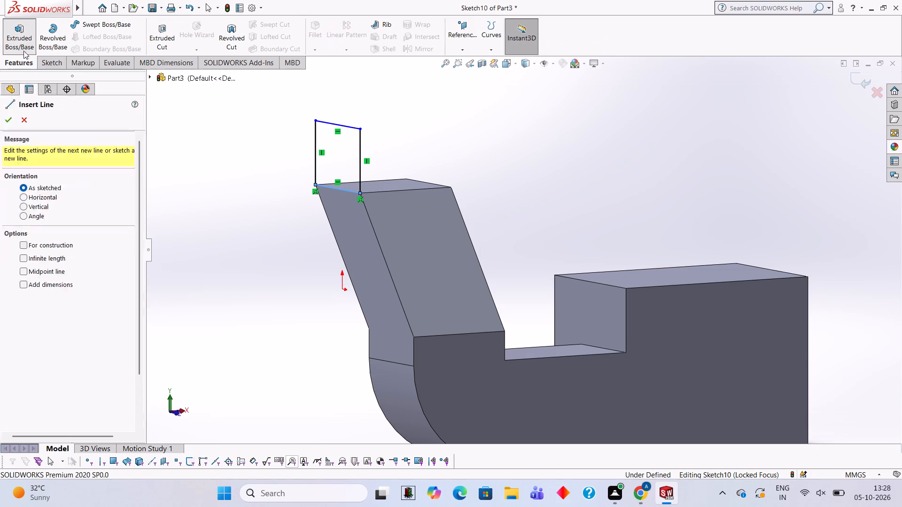
left_click(8, 193)
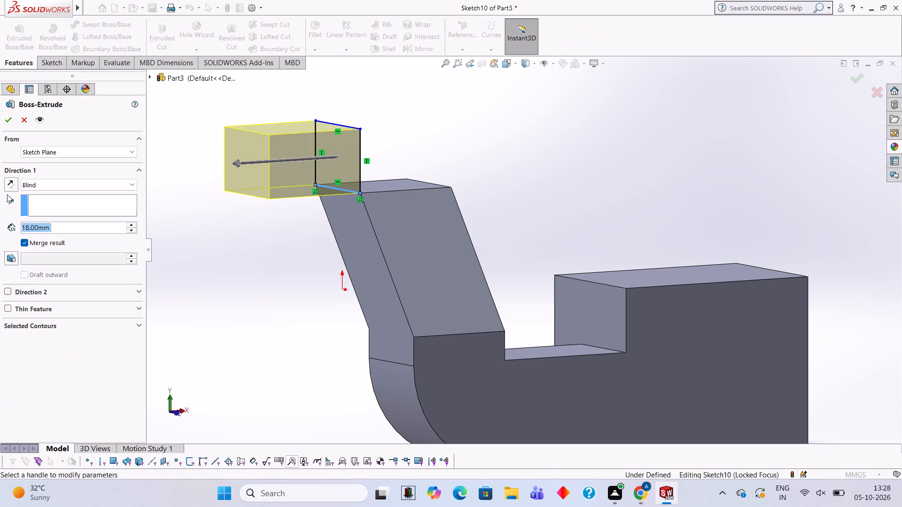
left_click(9, 186)
left_click(510, 150)
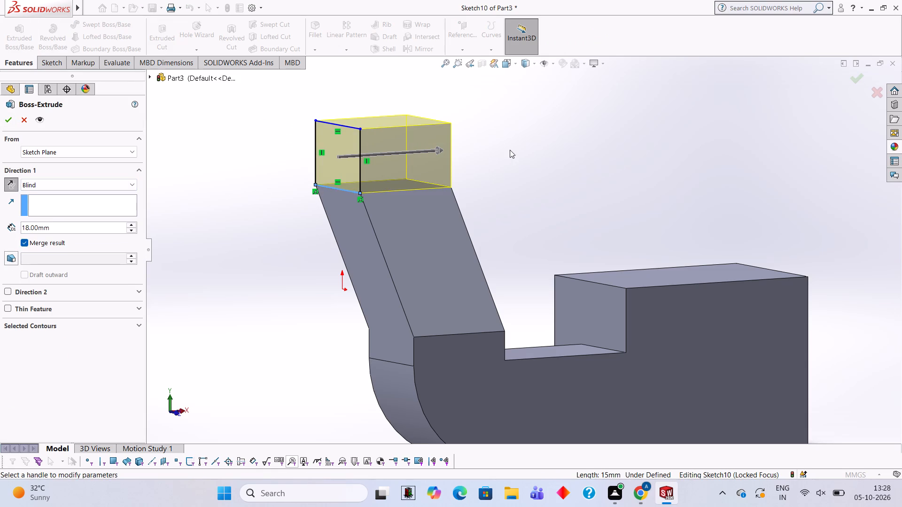
middle_click_drag(510, 150, 472, 149)
left_click(13, 120)
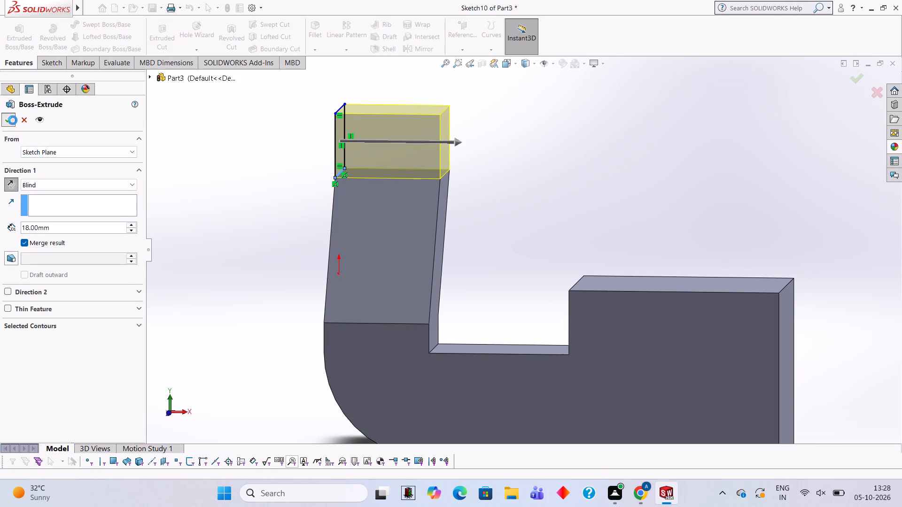
left_click(193, 151)
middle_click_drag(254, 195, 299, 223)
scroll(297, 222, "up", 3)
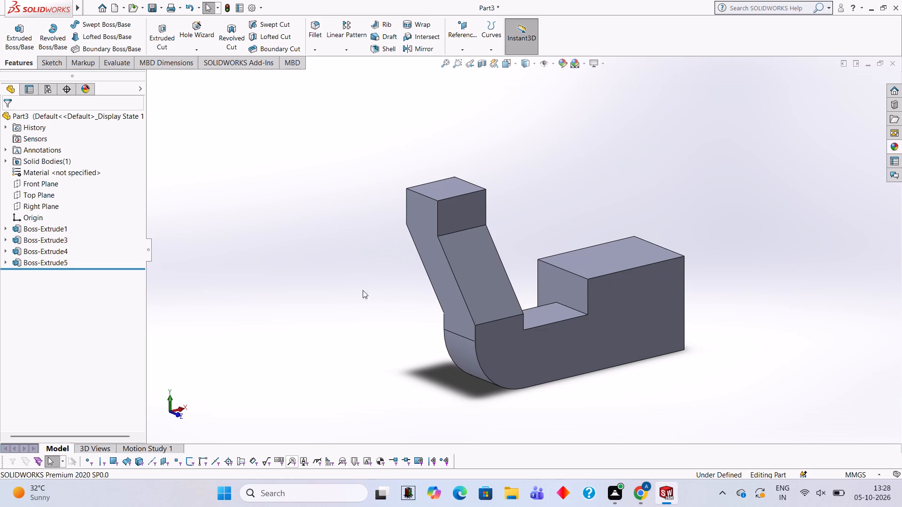
Open a sketch on the front face of the upright top block, viewed face-on.
middle_click_drag(544, 276, 521, 254)
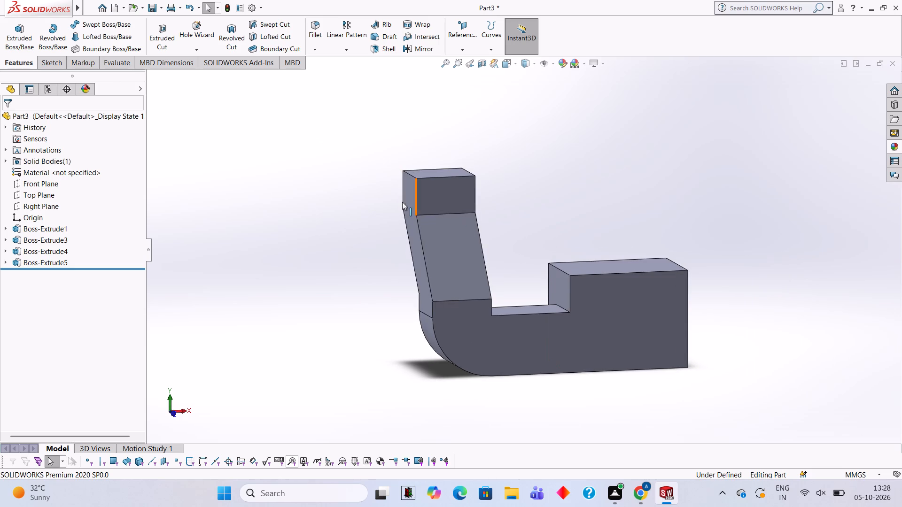
left_click(449, 192)
left_click(494, 163)
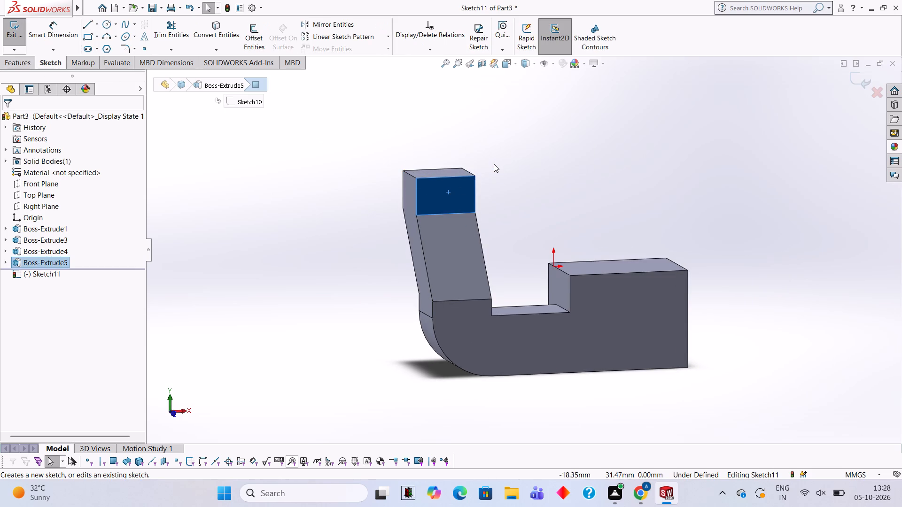
key("ctrl+8")
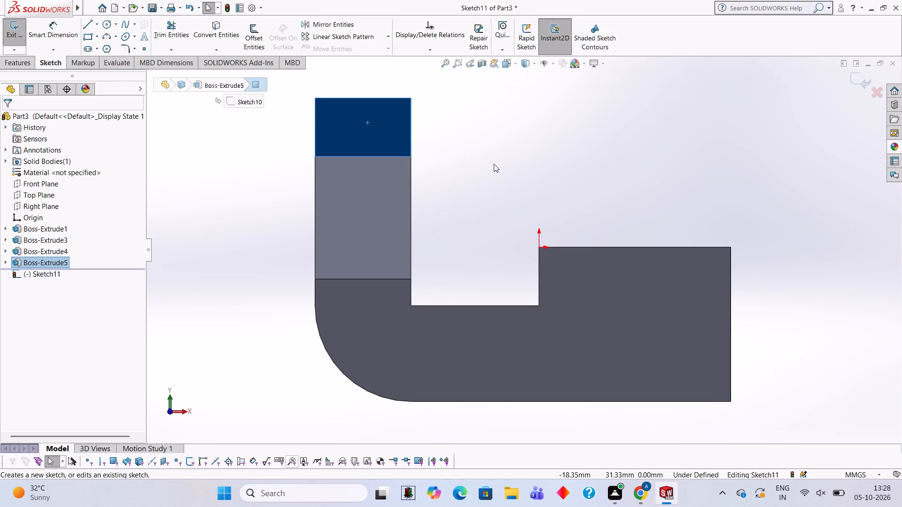
scroll(420, 113, "up", 2)
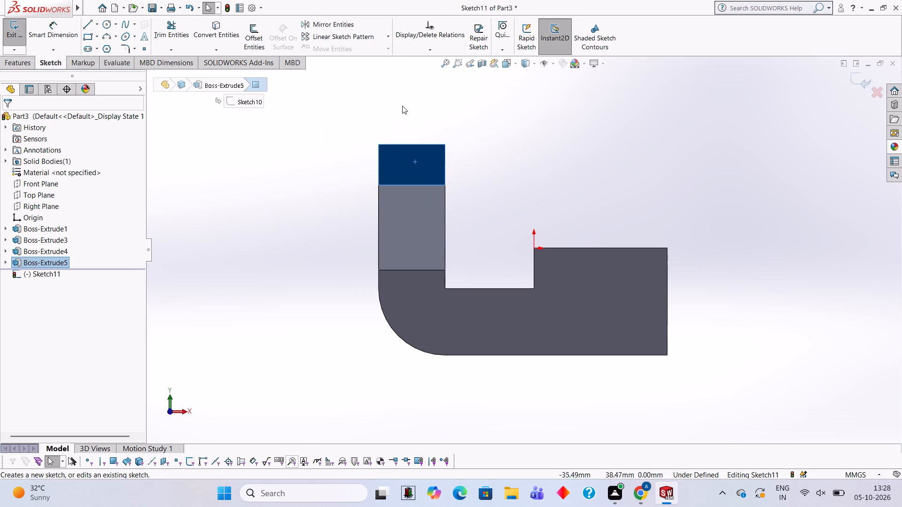
Draw an upper semicircle of 9 mm radius centred on the top edge's midpoint, closed by a line along that edge, trimming the lower half.
left_click(105, 23)
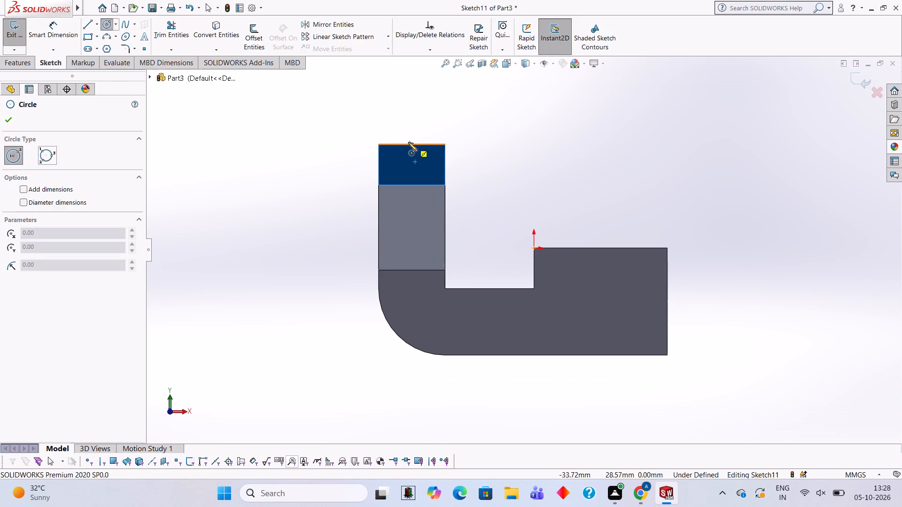
left_click(411, 143)
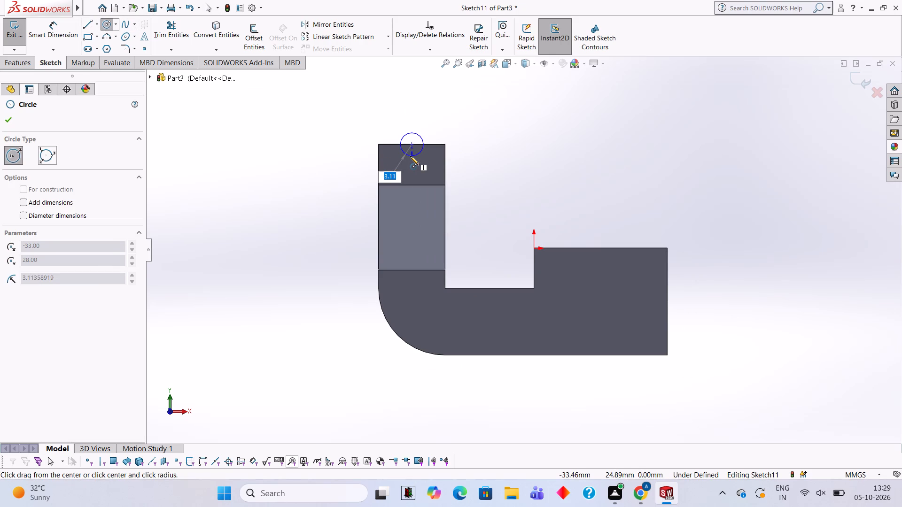
key("9")
key("Return")
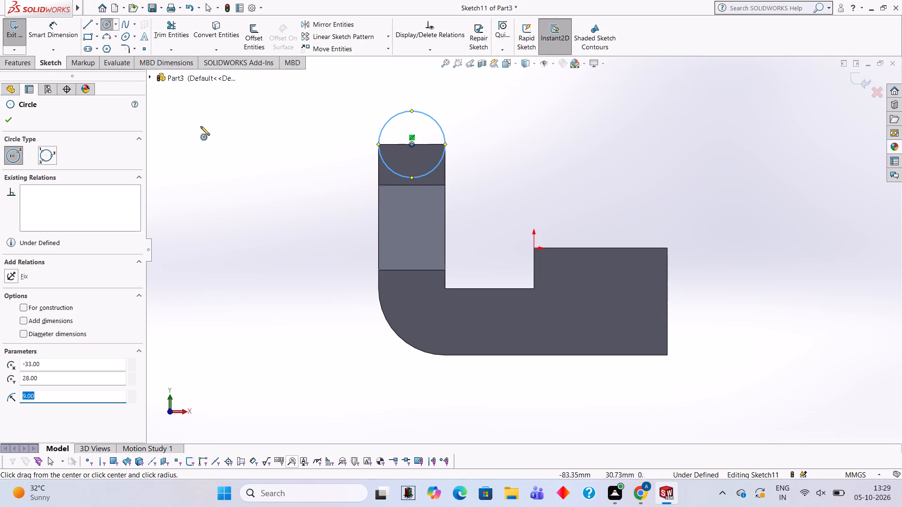
left_click(89, 23)
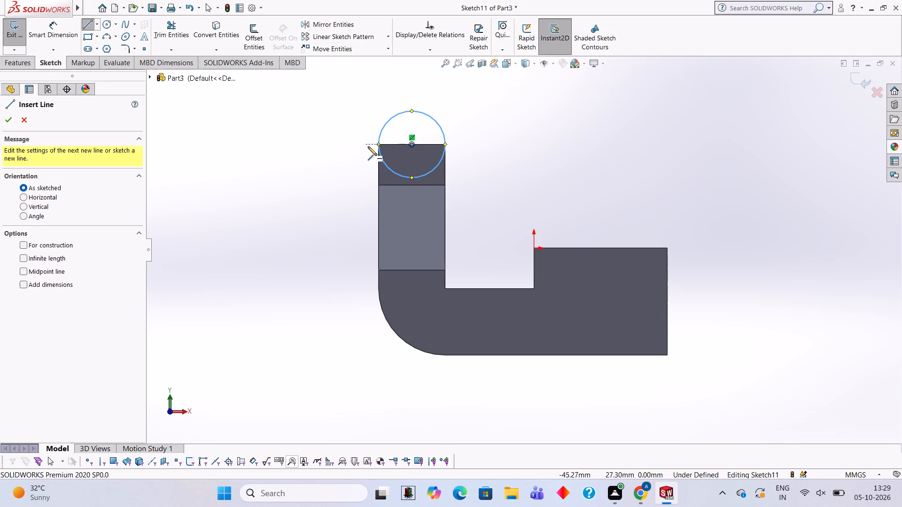
left_click(377, 143)
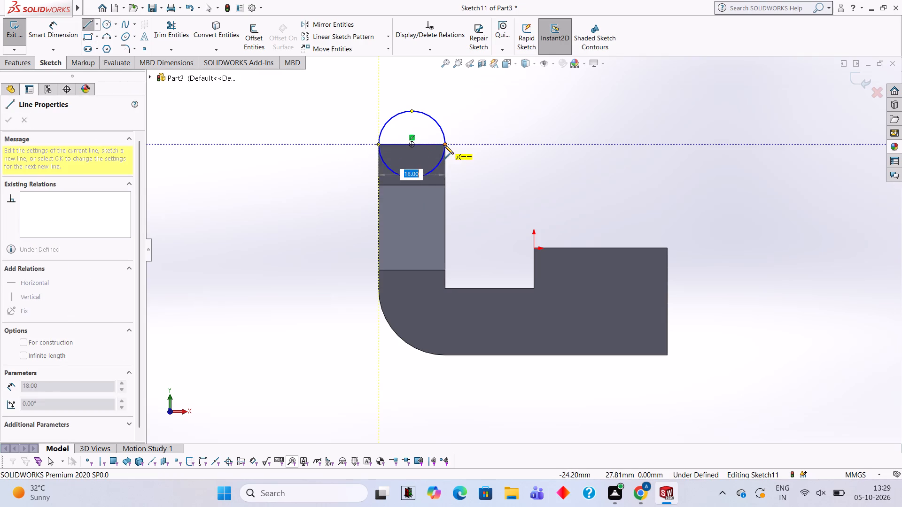
left_click(444, 145)
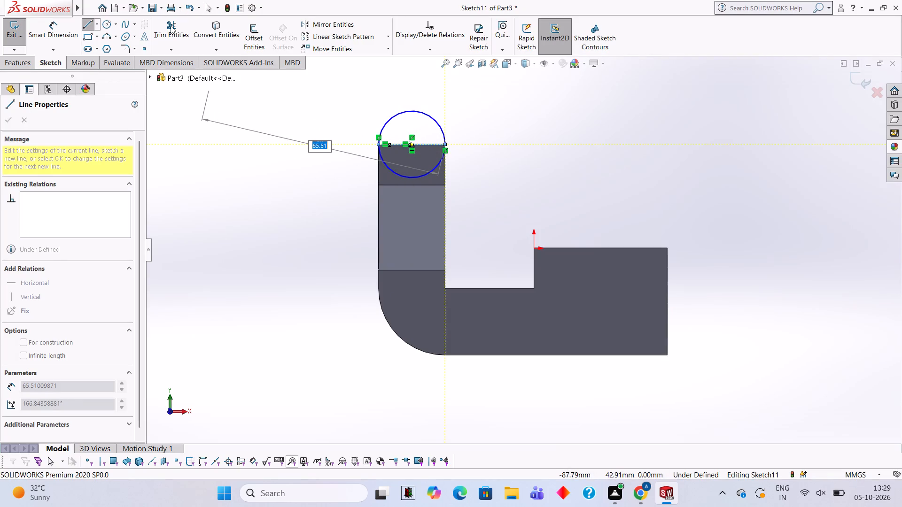
left_click(182, 36)
scroll(421, 196, "down", 2)
left_click(416, 175)
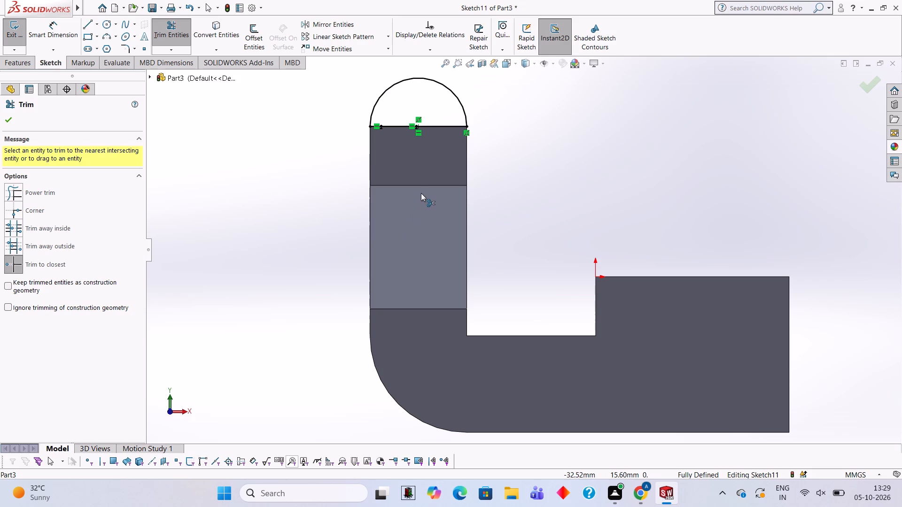
Extrude the semicircle 15 mm blind in the reversed direction, over the top block, merged with the body.
scroll(472, 170, "up", 1)
middle_click_drag(462, 178, 529, 228)
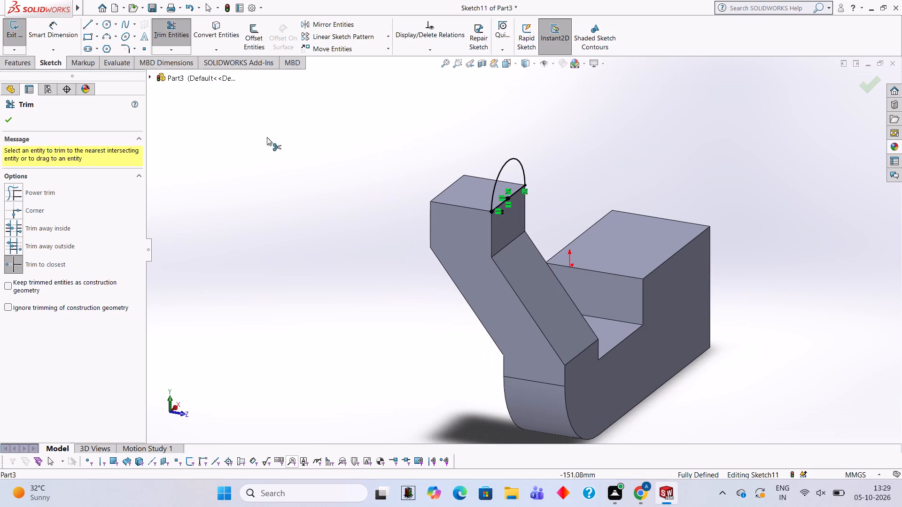
left_click(29, 65)
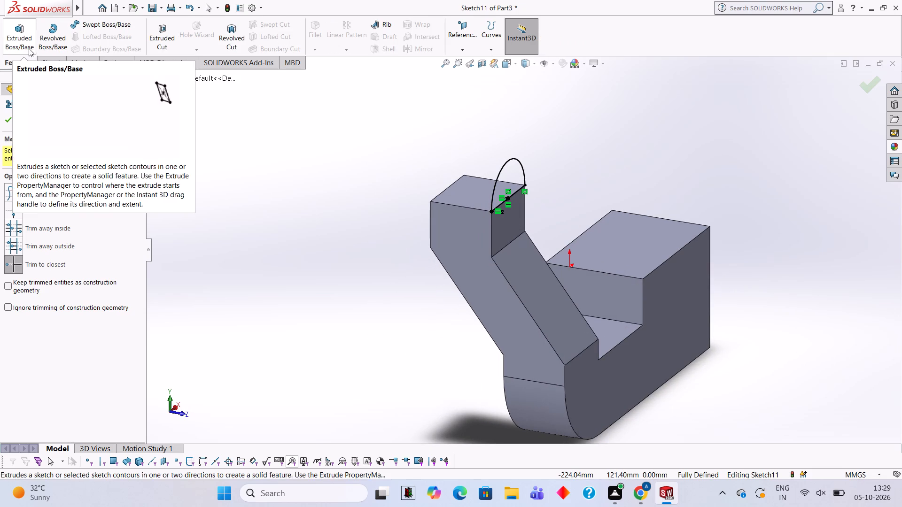
left_click(26, 41)
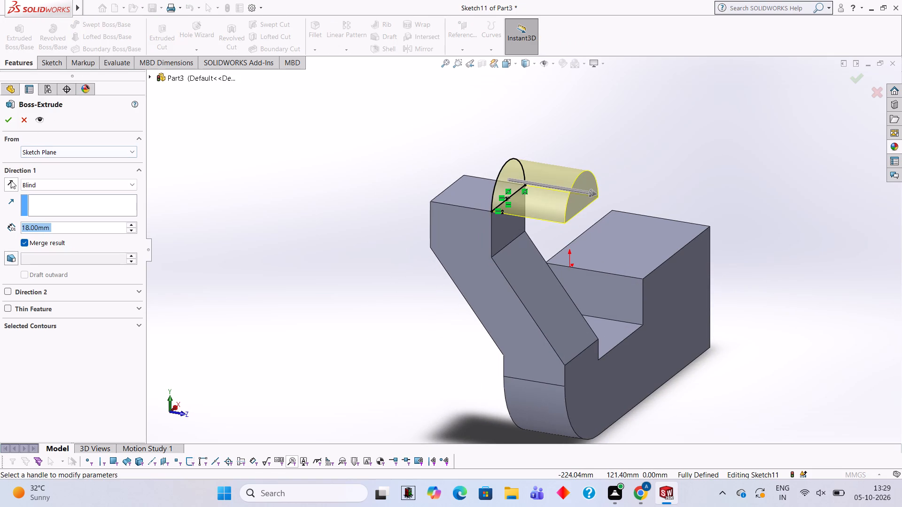
left_click(11, 180)
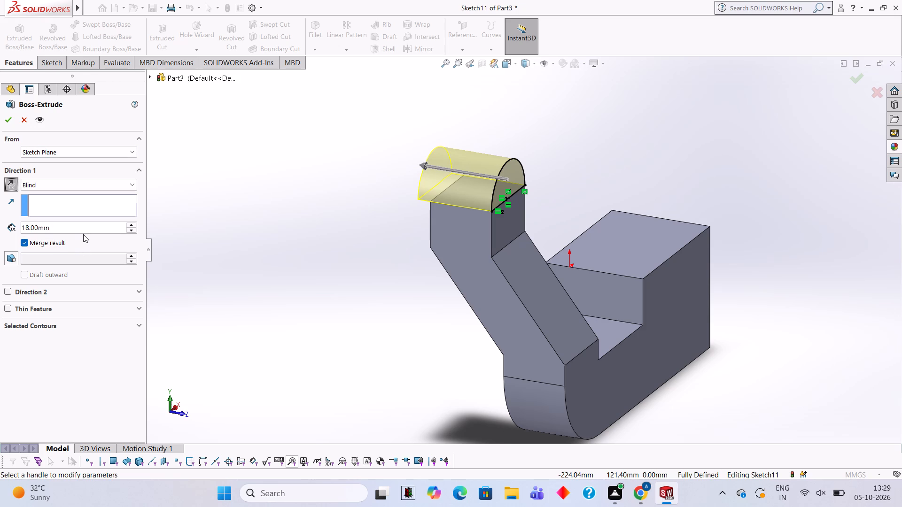
left_click(82, 232)
key("BackSpace")
key("BackSpace")
key("BackSpace")
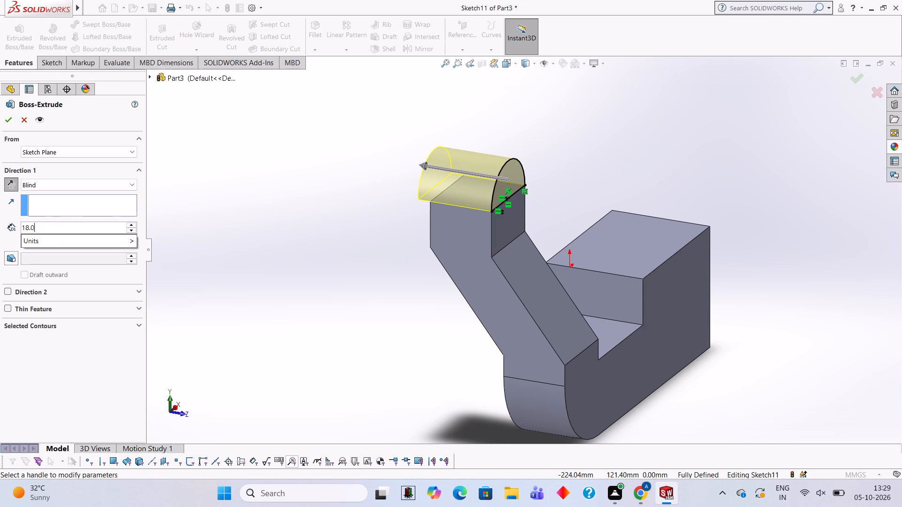
key("BackSpace")
key("BackSpace")
key("BackSpace")
key("BackSpace")
type("15")
key("Return")
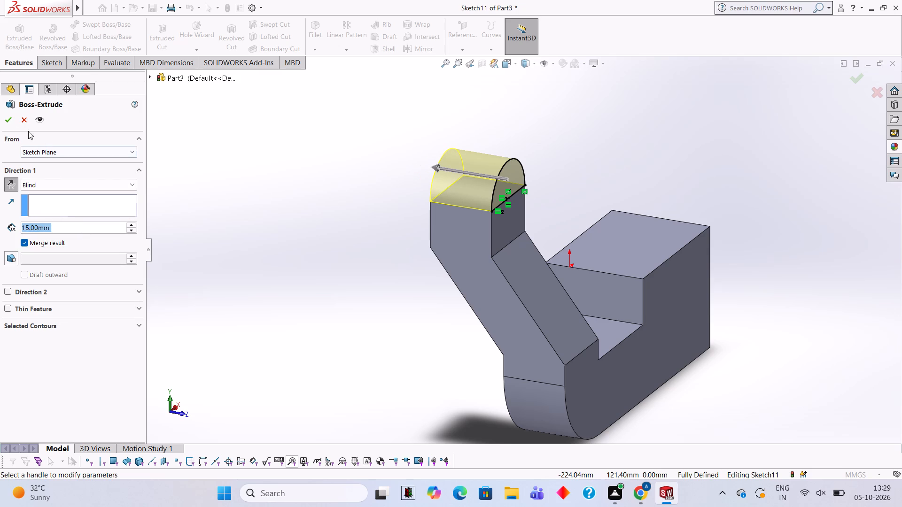
left_click(12, 126)
left_click(294, 307)
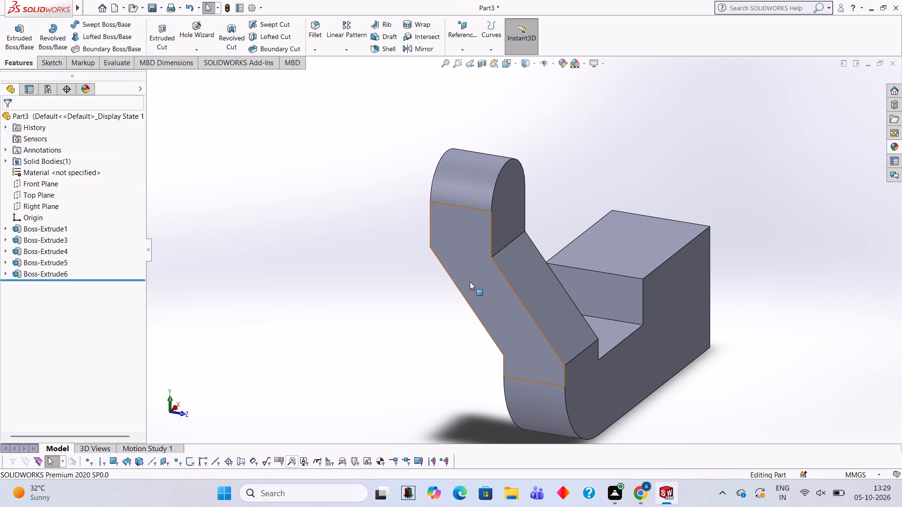
Open a sketch on the front face of the rounded upright block, viewed face-on.
middle_click_drag(473, 274, 401, 274)
scroll(451, 225, "up", 1)
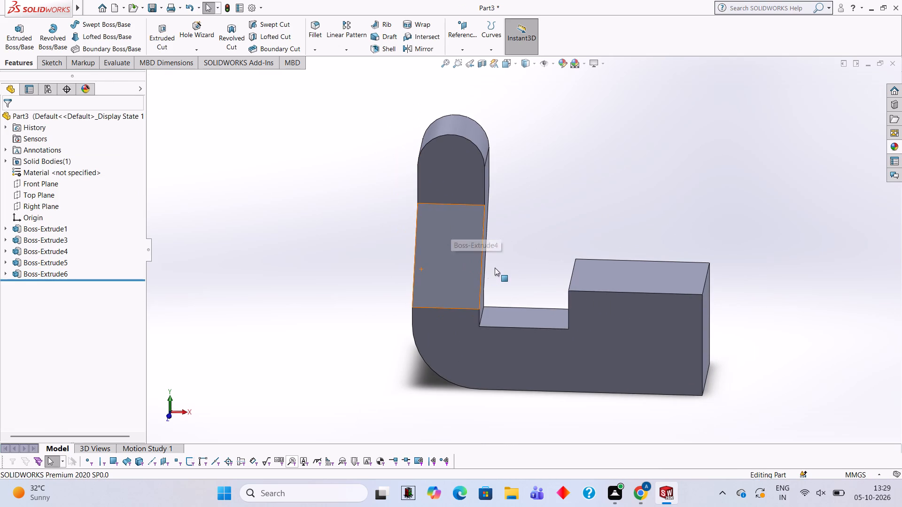
middle_click_drag(530, 324, 542, 263)
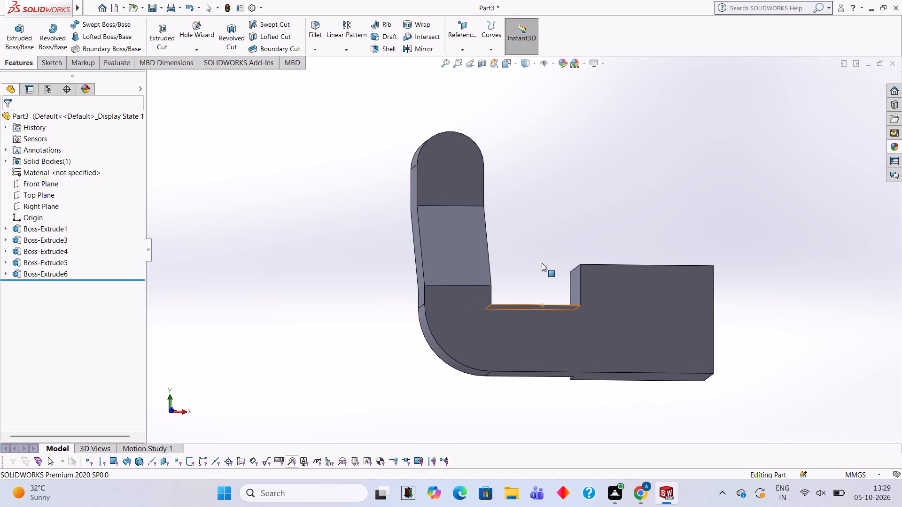
middle_click_drag(545, 200, 543, 237)
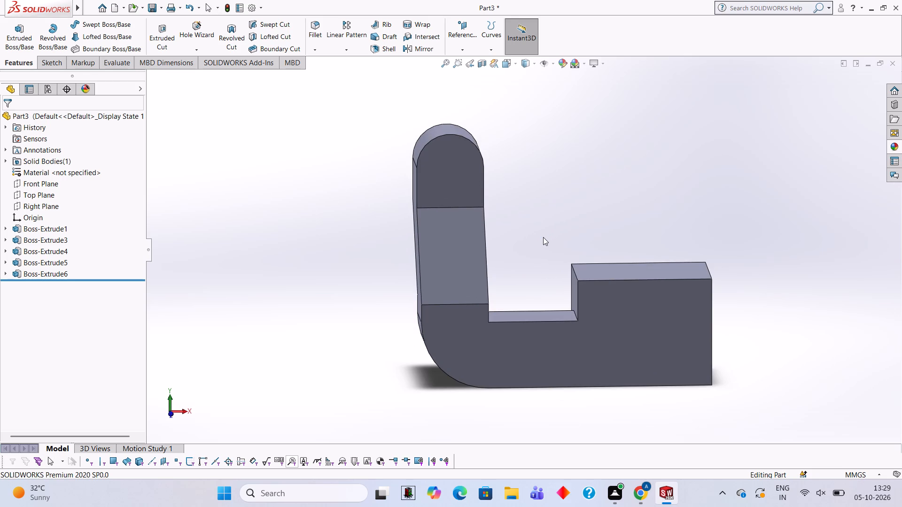
left_click(450, 161)
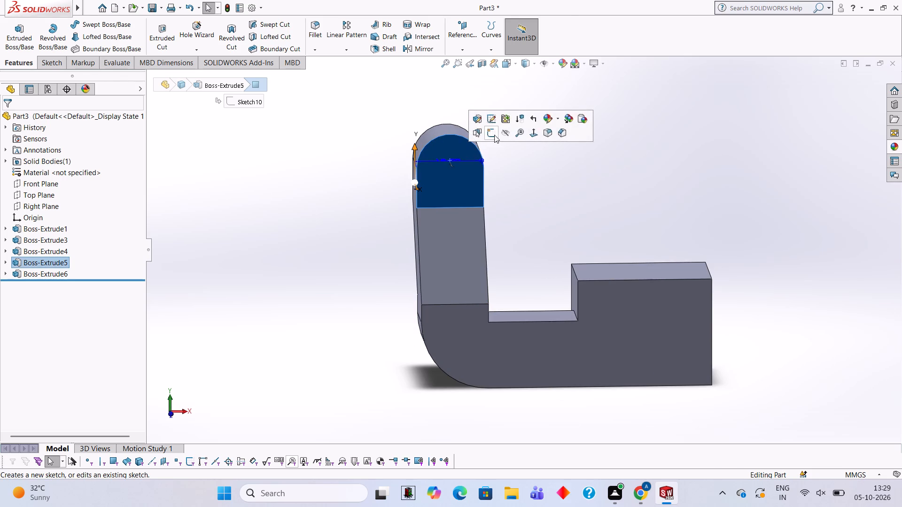
left_click(494, 135)
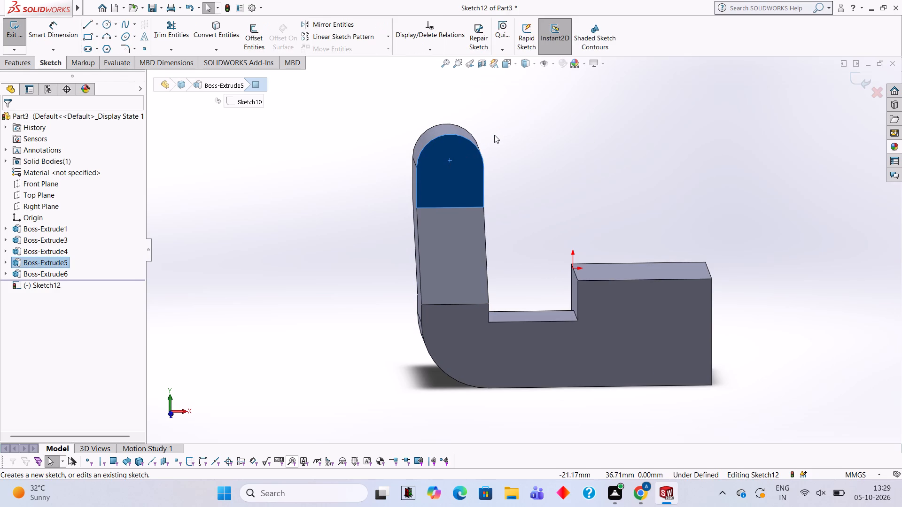
key("ctrl+8")
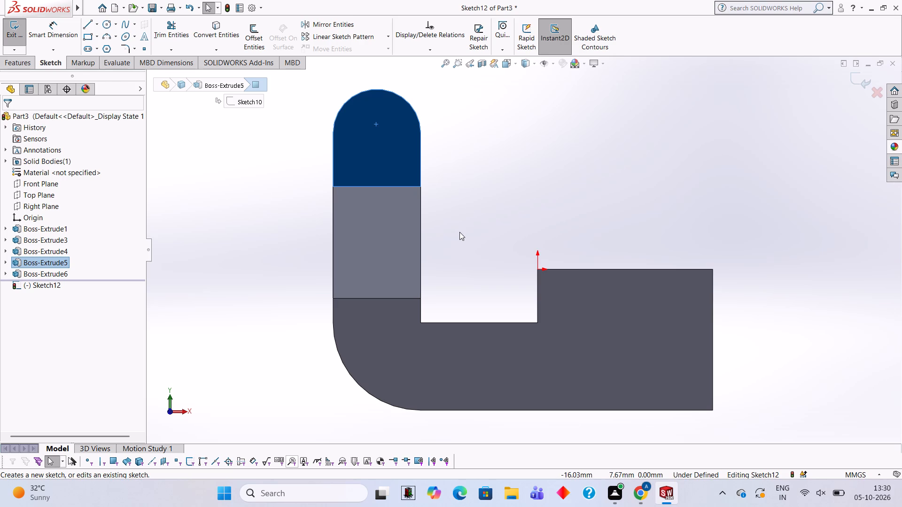
Draw a circle of 4.5 mm radius concentric with the block's rounded top.
left_click(109, 23)
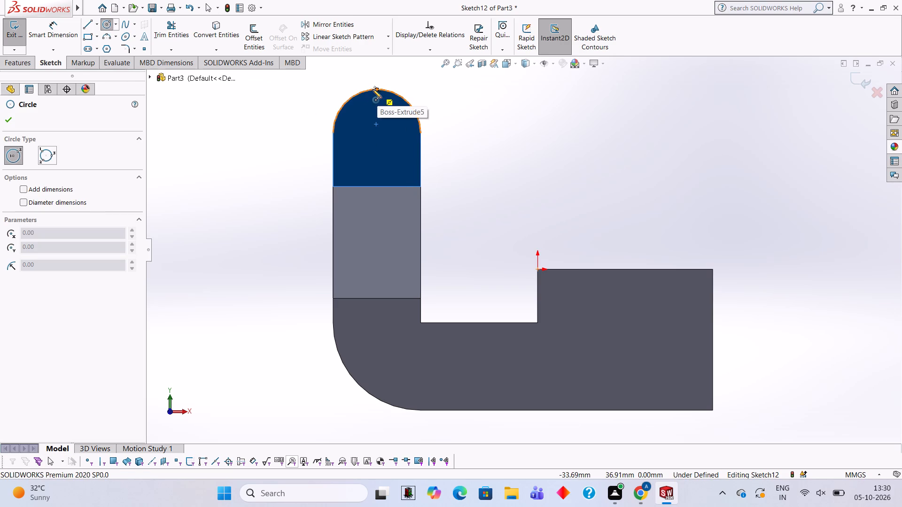
left_click(377, 134)
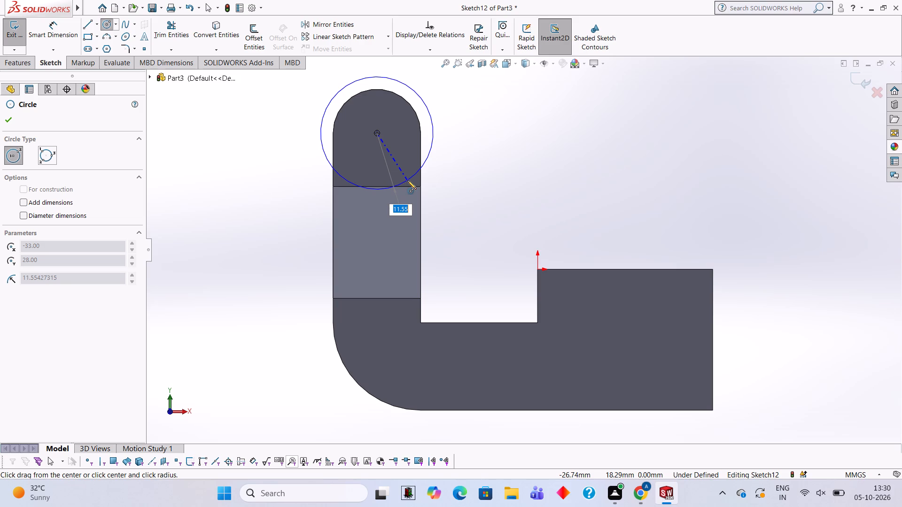
type("4.5")
key("Return")
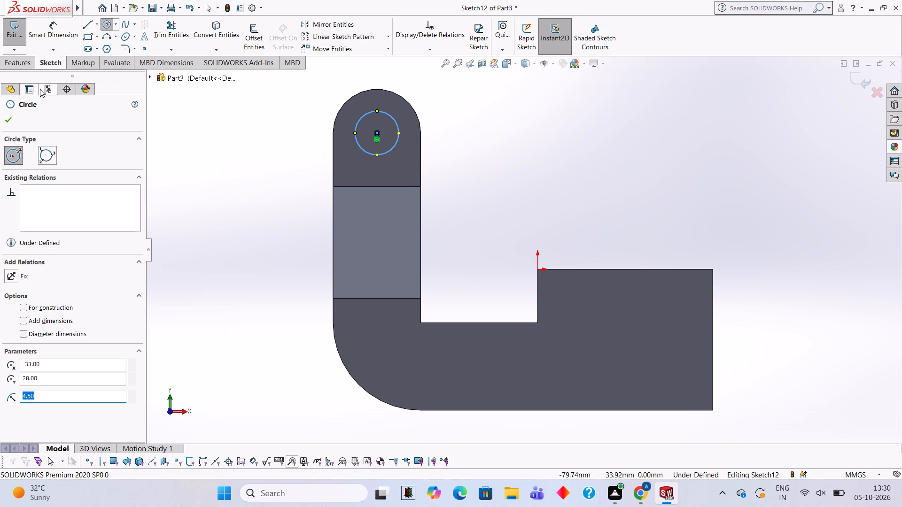
Cut-extrude the circle 15 mm blind through the rounded top block.
left_click(32, 64)
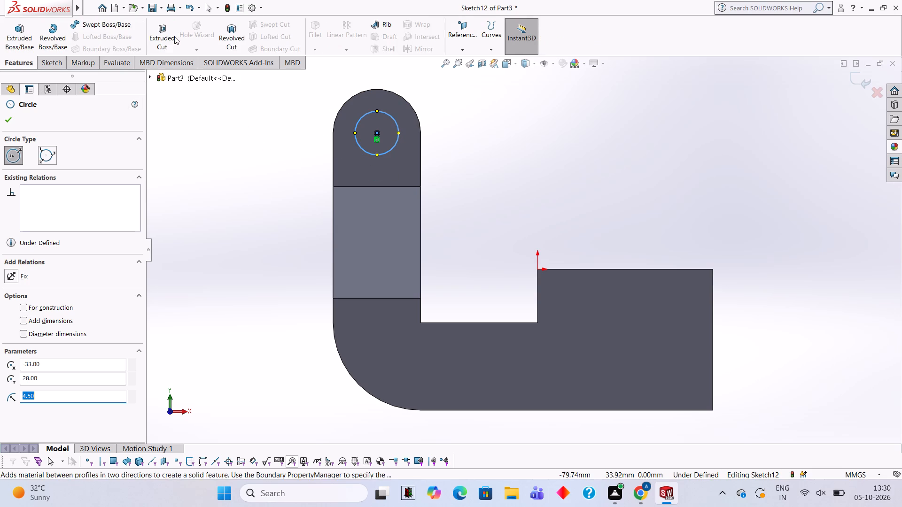
left_click(174, 36)
middle_click_drag(227, 169, 327, 226)
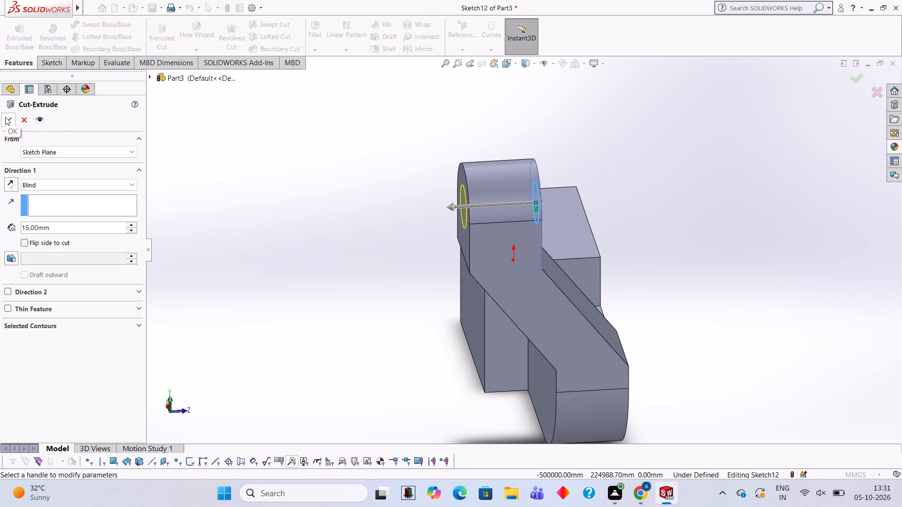
left_click(5, 117)
left_click(253, 186)
Open a sketch on the large front face shared by the base block and the curved arm, viewed face-on.
middle_click_drag(334, 193, 299, 184)
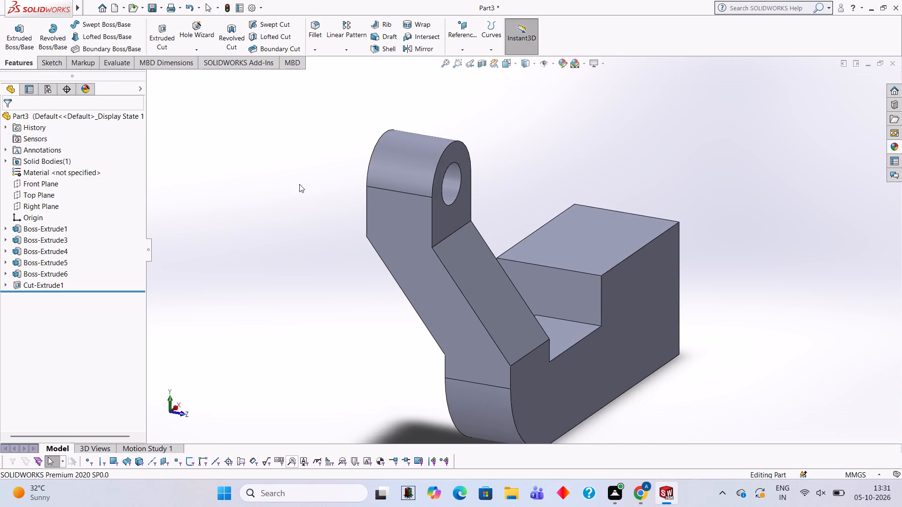
scroll(319, 192, "up", 2)
middle_click_drag(410, 214, 352, 199)
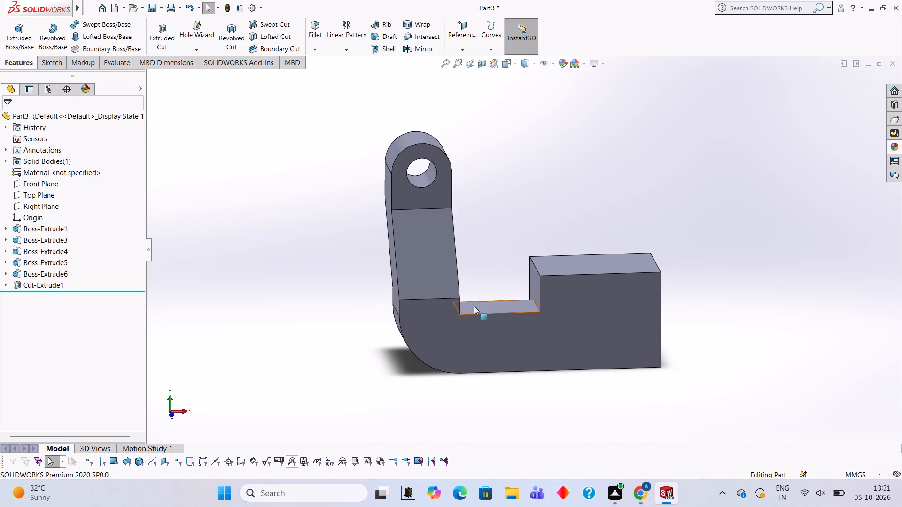
scroll(484, 295, "up", 2)
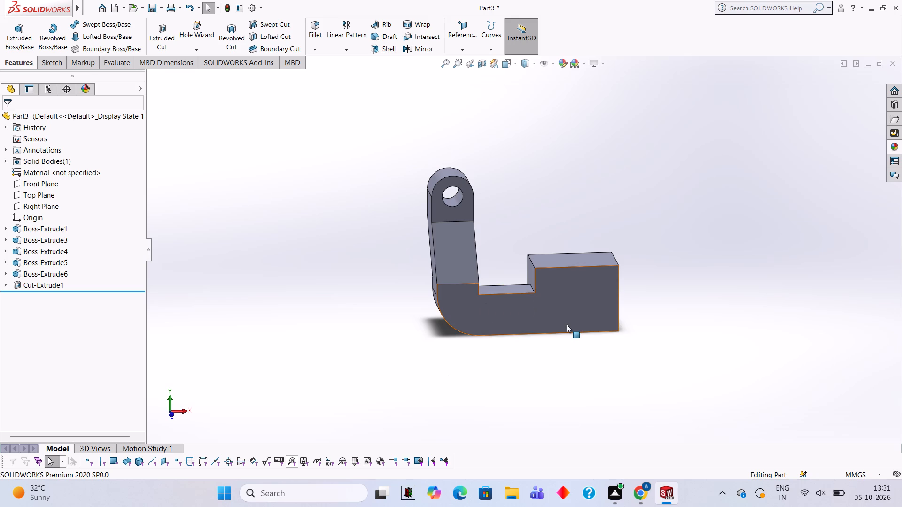
left_click_drag(571, 313, 571, 319)
left_click(607, 285)
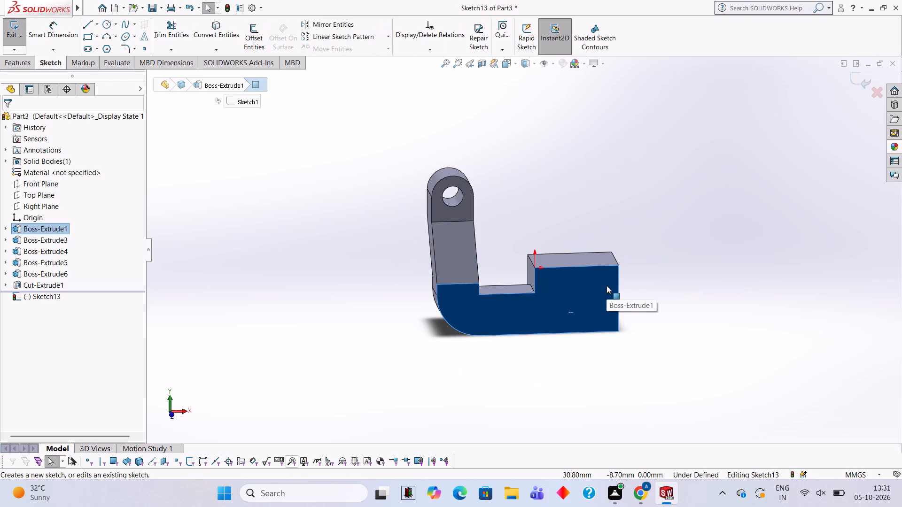
key("ctrl+8")
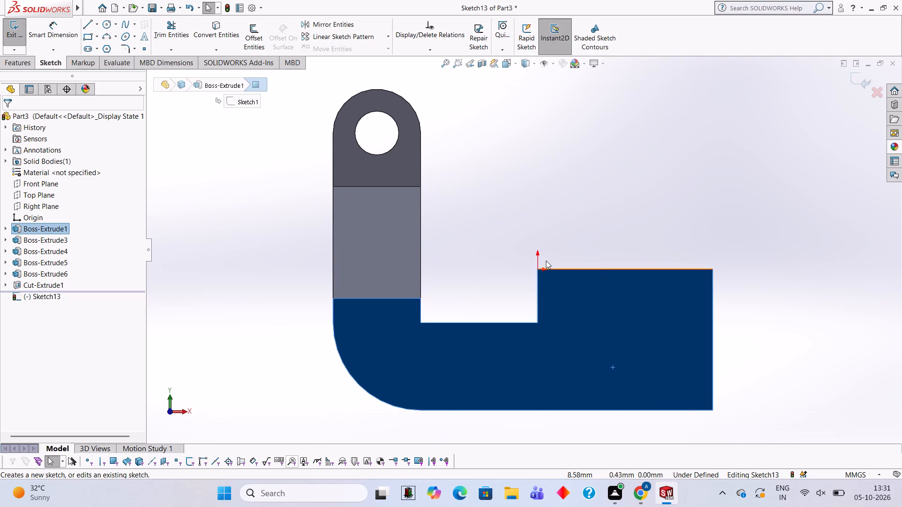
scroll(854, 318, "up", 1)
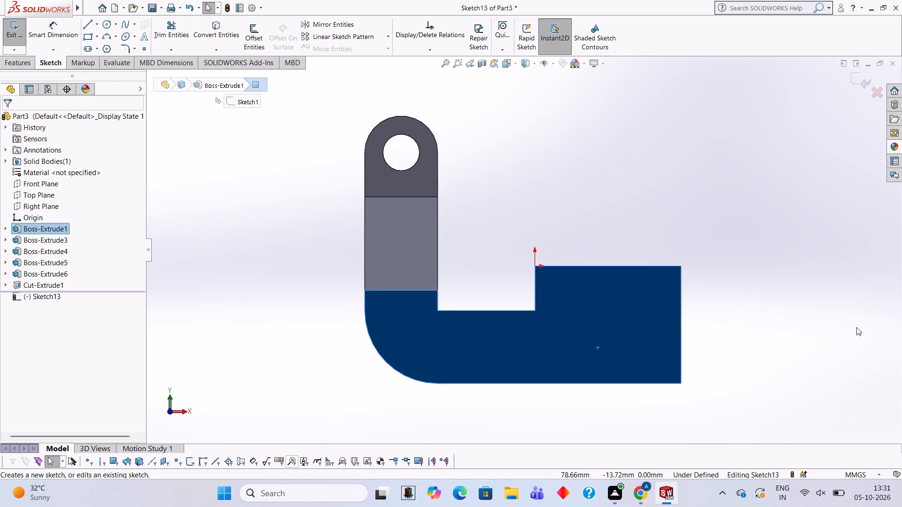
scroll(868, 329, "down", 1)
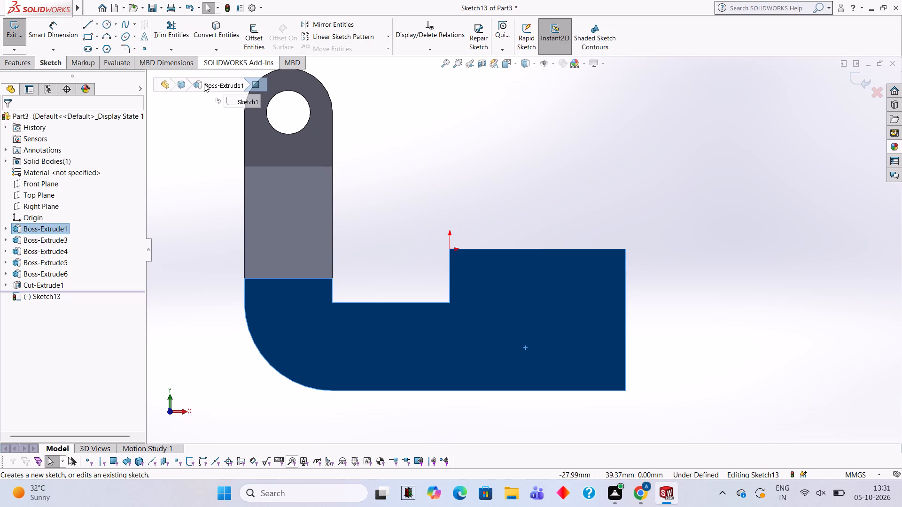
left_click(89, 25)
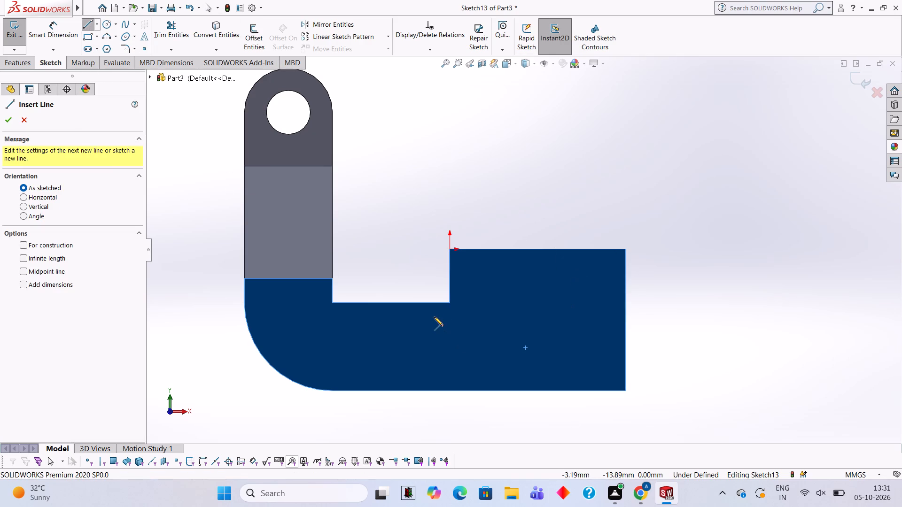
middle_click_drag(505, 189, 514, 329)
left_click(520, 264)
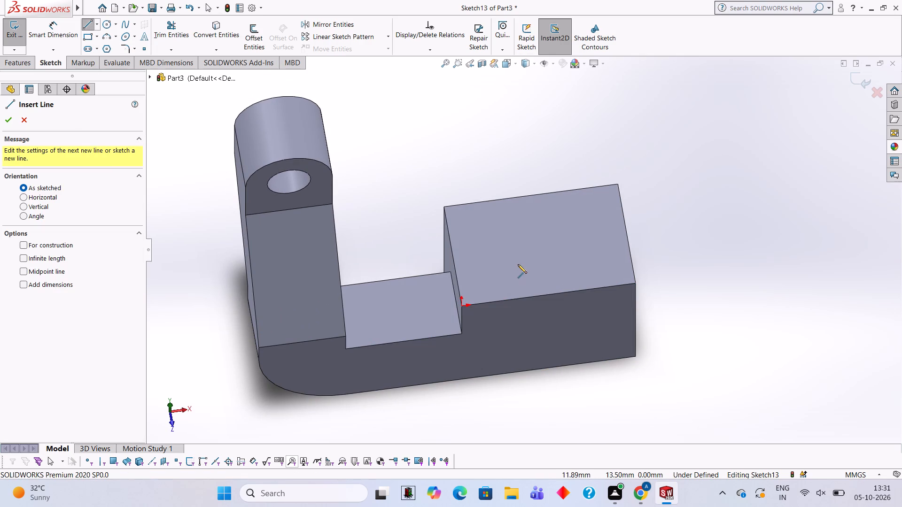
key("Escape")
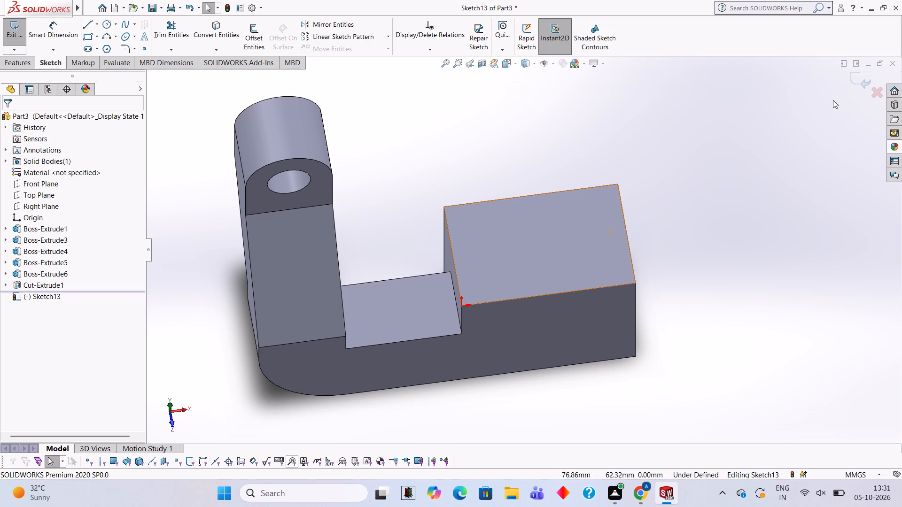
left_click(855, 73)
Open a sketch on the top face of the base block, viewed face-on.
left_click(568, 231)
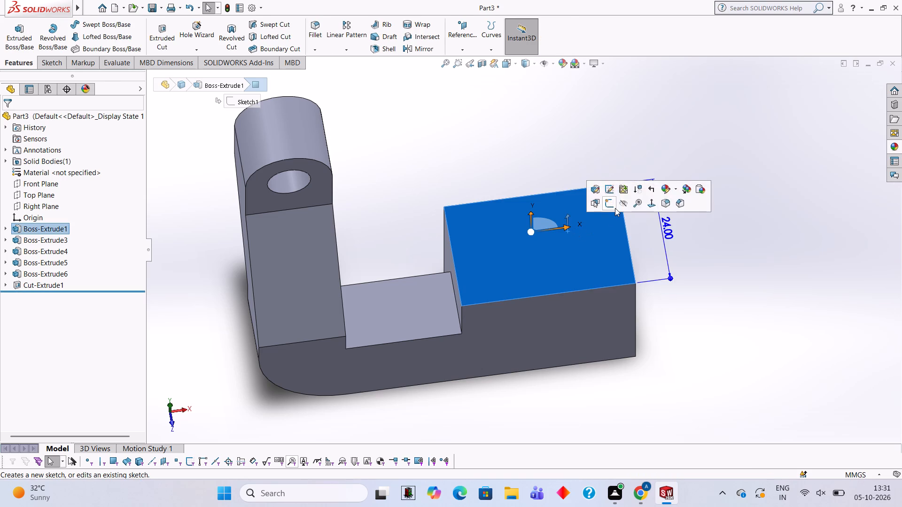
left_click(615, 207)
key("ctrl+8")
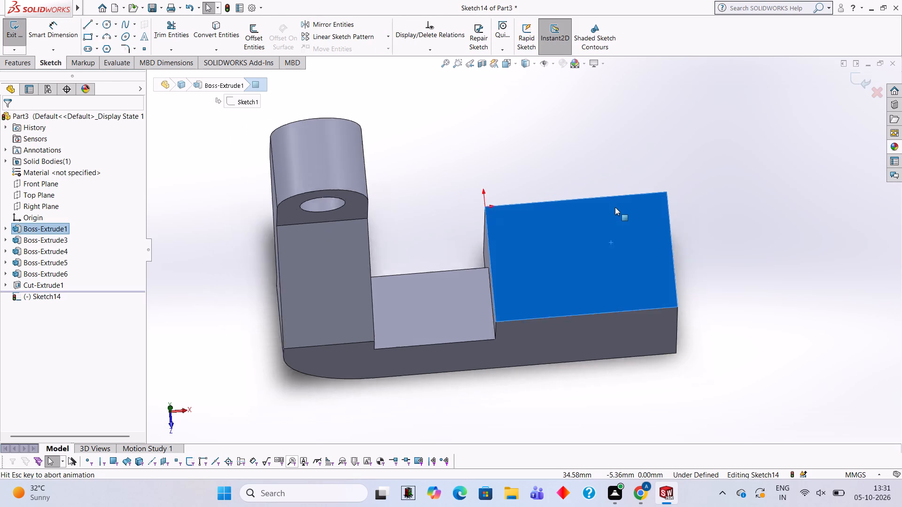
scroll(807, 289, "up", 2)
scroll(809, 283, "down", 2)
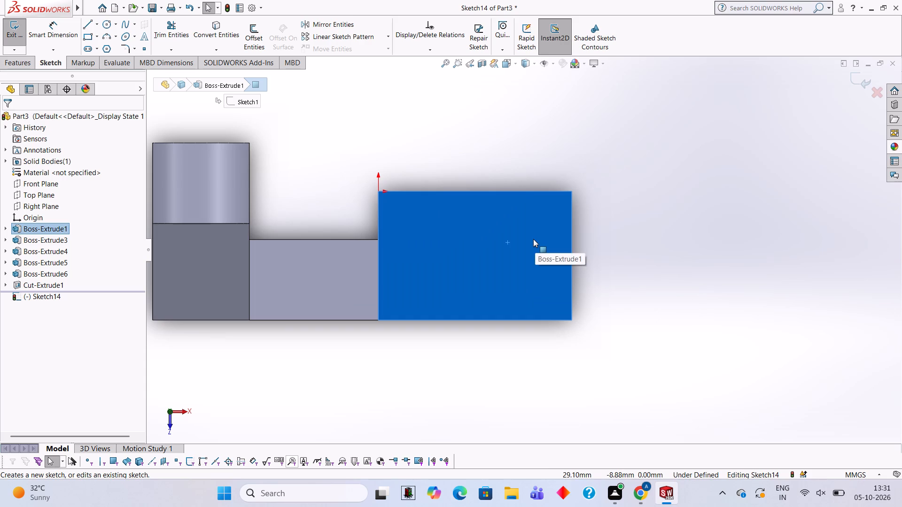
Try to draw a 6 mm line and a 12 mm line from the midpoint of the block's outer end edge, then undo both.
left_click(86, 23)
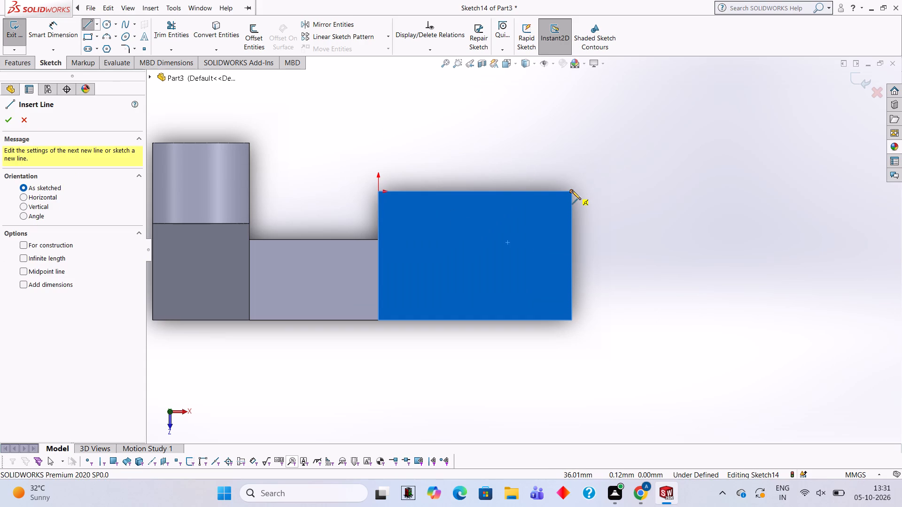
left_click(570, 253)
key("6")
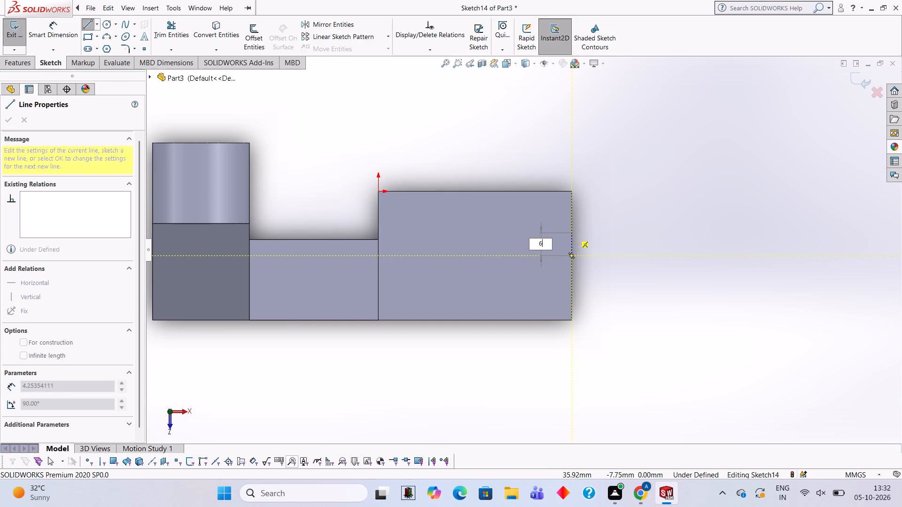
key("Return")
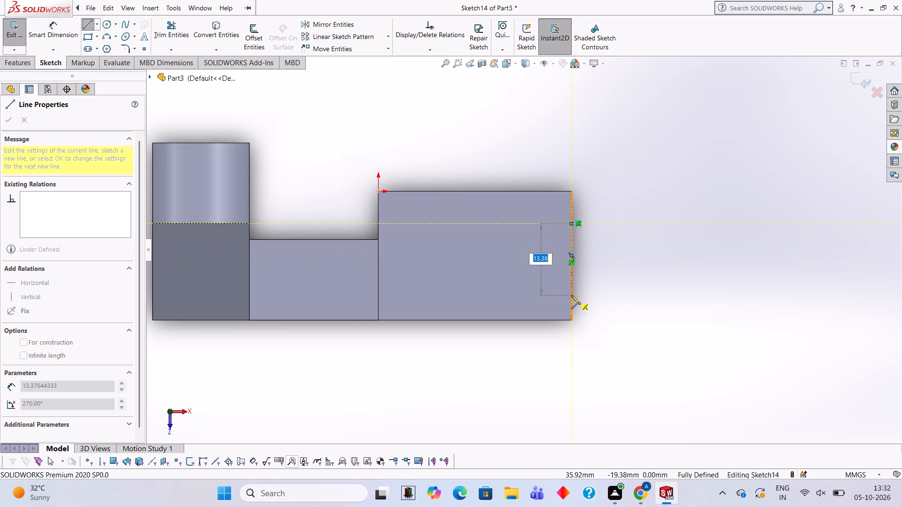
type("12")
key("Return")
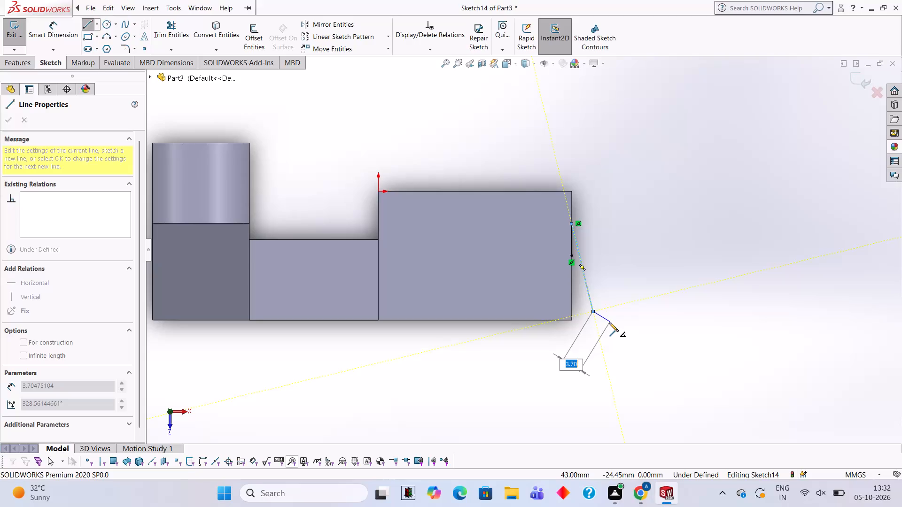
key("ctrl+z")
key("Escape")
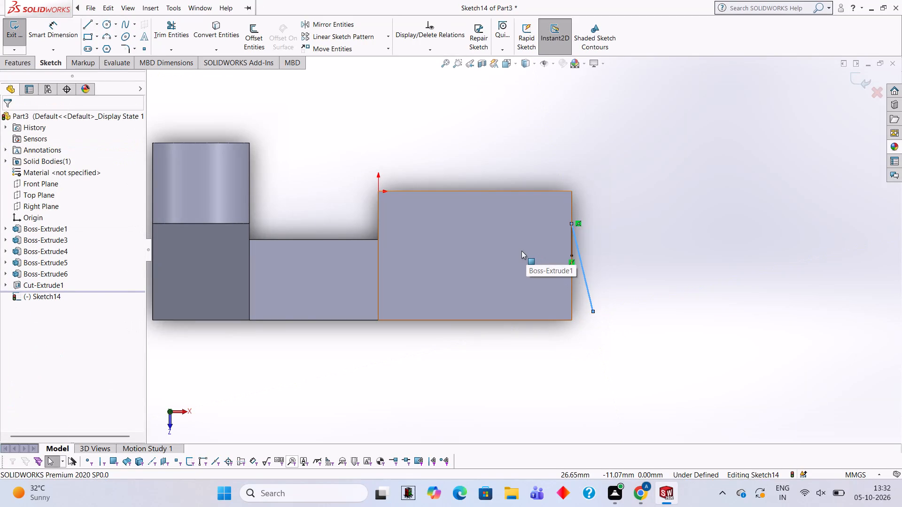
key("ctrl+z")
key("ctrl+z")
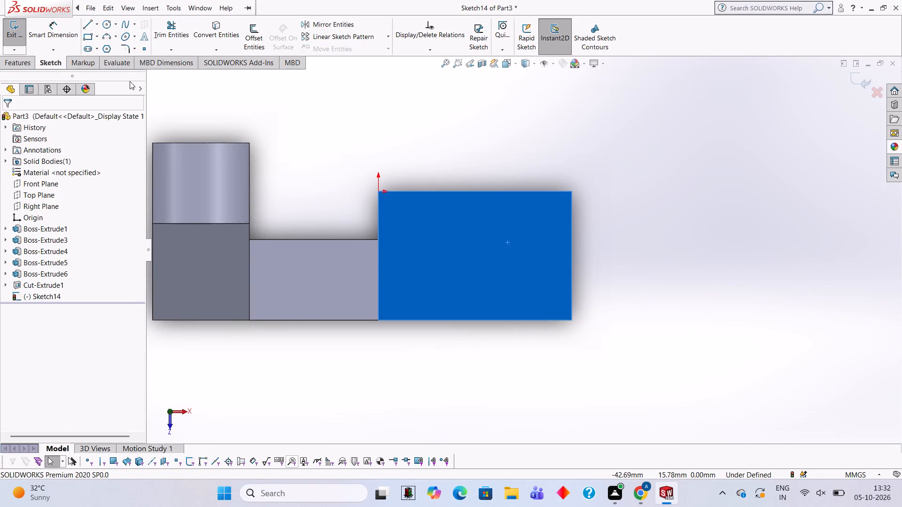
Sketch a 12 × 12 mm square projecting outward from the block's outer end edge, starting with a 6 mm line from the edge's midpoint.
left_click(87, 26)
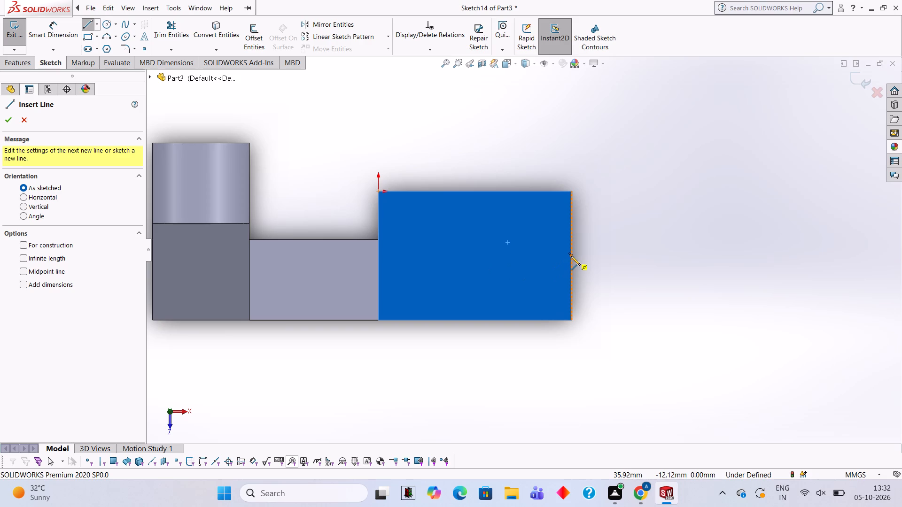
left_click(571, 255)
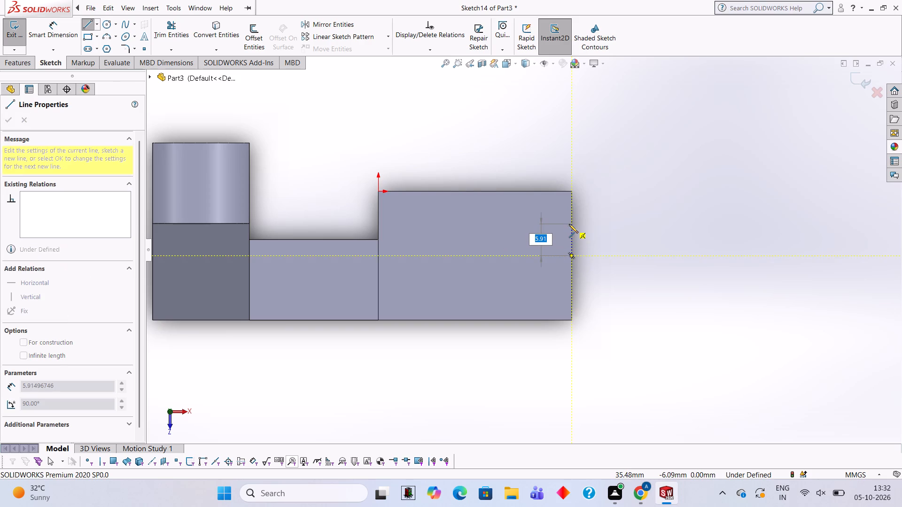
key("6")
key("Return")
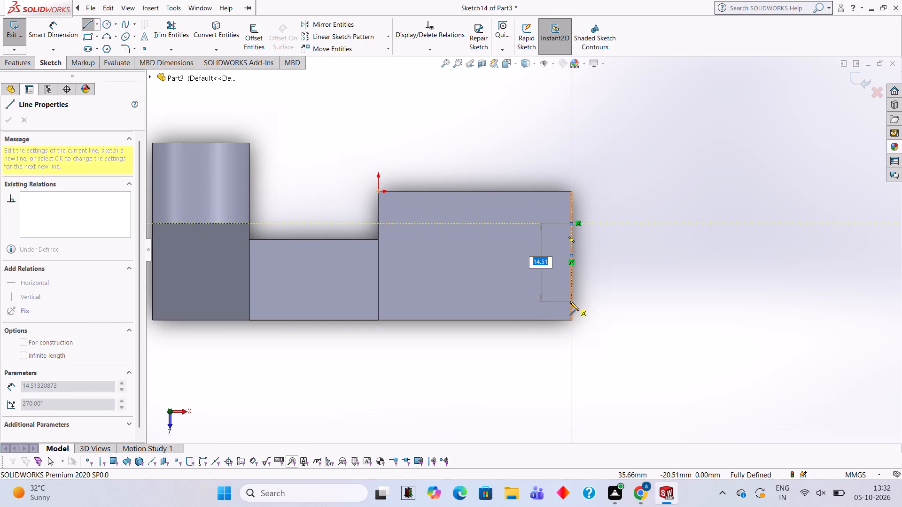
type("12")
key("Return")
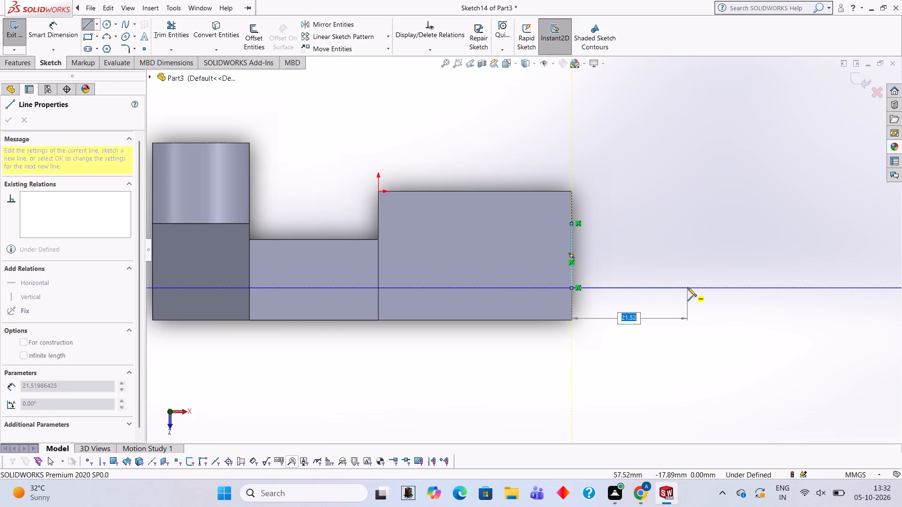
type("12")
key("Return")
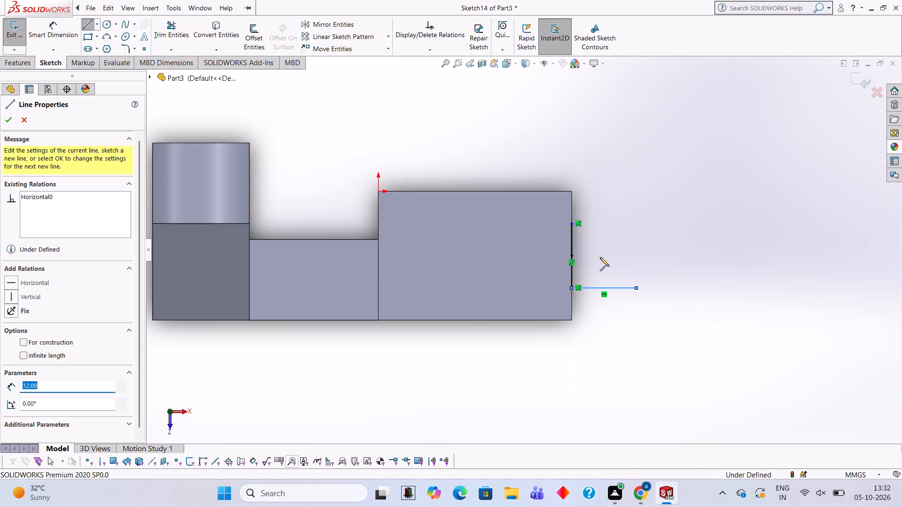
left_click(636, 222)
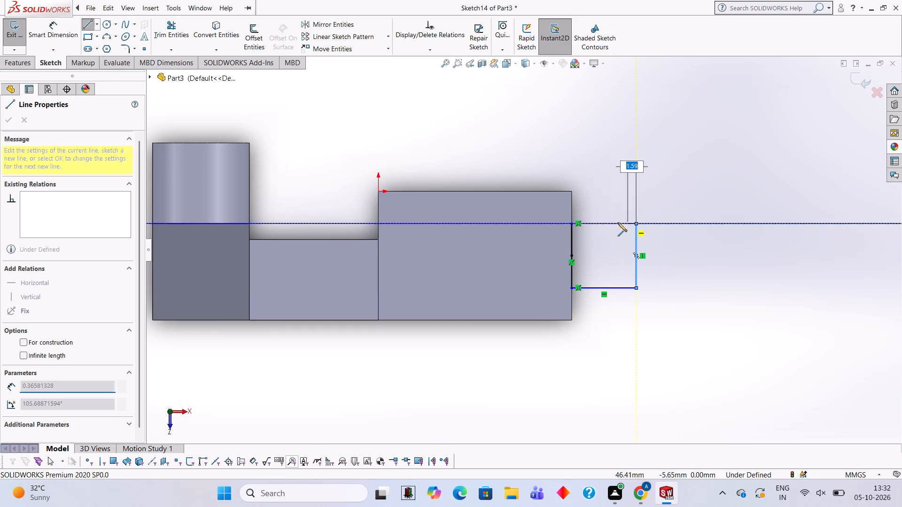
left_click(571, 224)
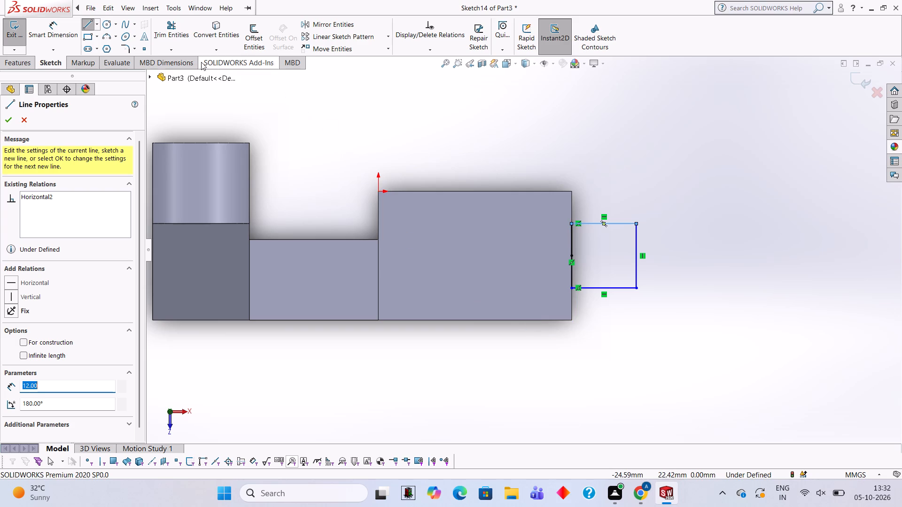
Start a blind boss extrusion of the square region with its direction reversed to go downward along the block's end.
left_click(21, 62)
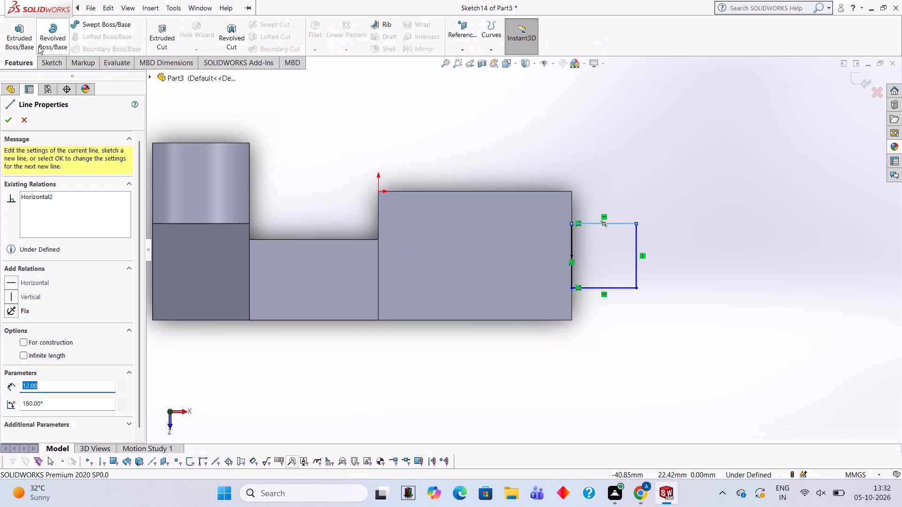
left_click(27, 41)
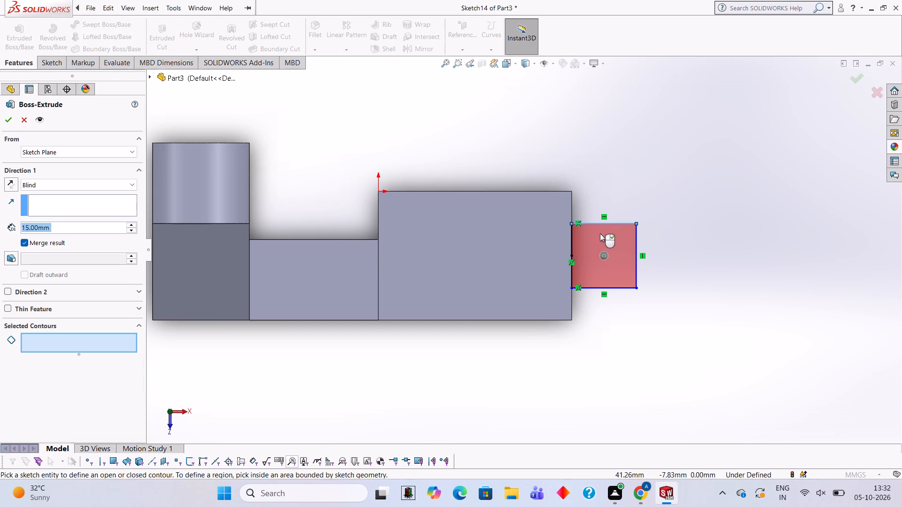
left_click(603, 238)
middle_click_drag(525, 294, 516, 170)
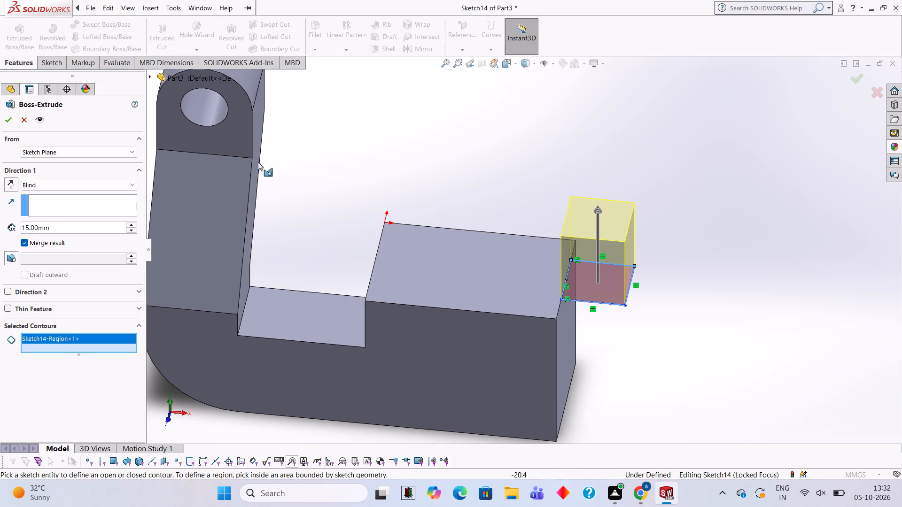
left_click(12, 186)
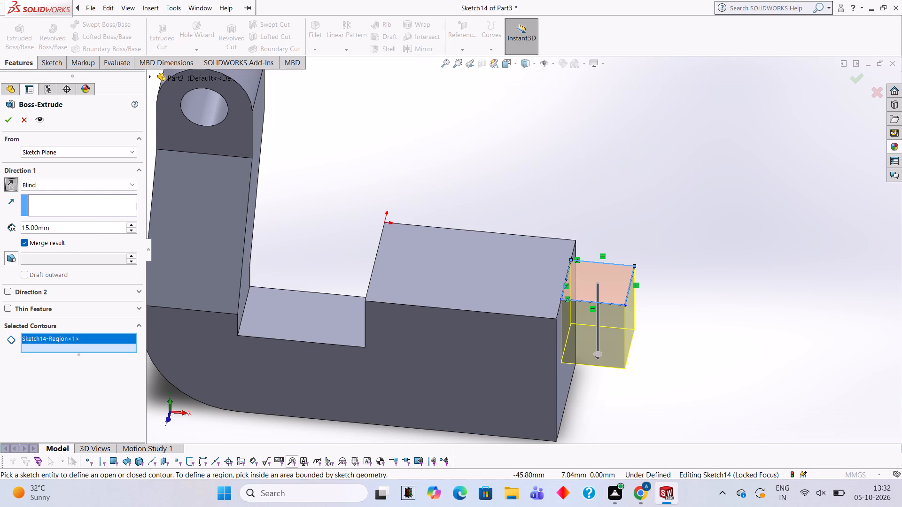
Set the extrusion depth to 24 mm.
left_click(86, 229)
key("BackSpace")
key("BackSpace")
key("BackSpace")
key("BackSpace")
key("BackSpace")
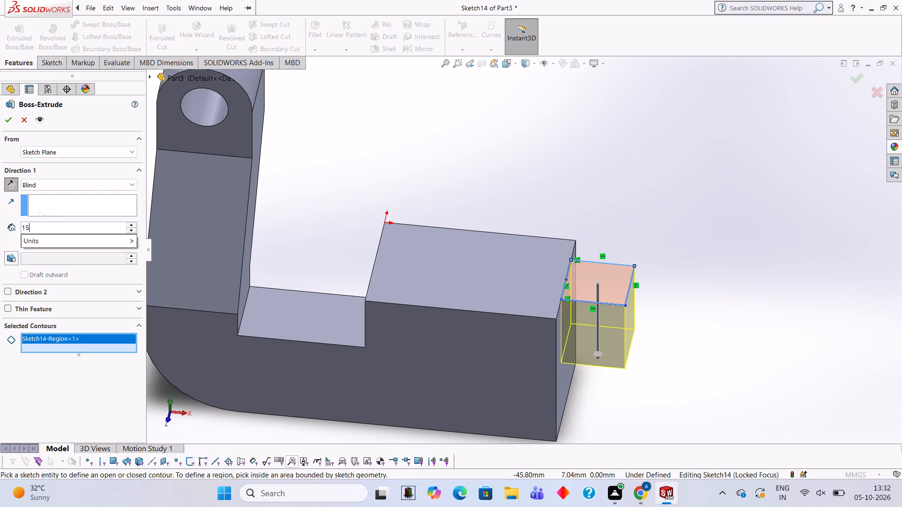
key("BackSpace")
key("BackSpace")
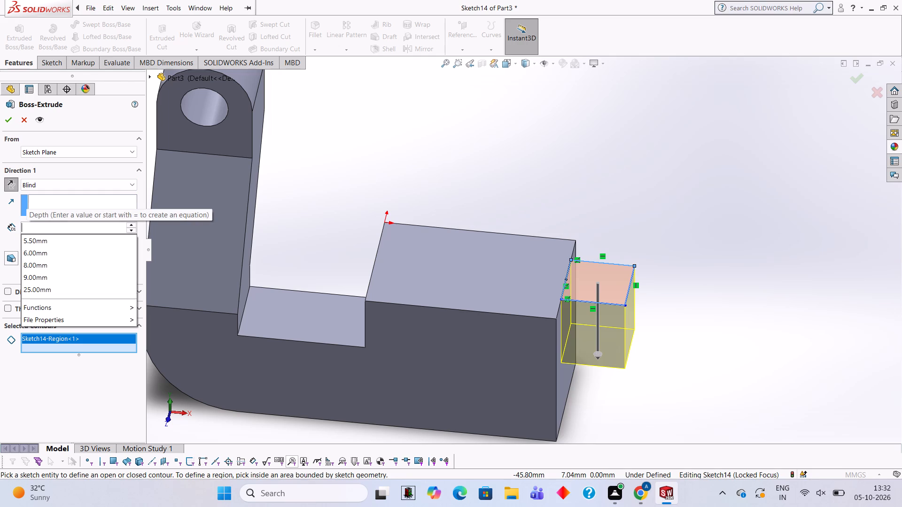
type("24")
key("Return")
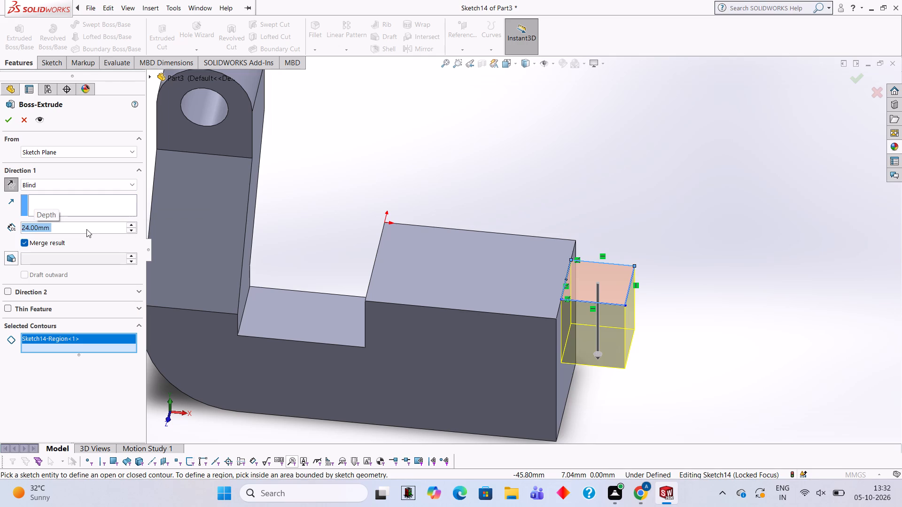
Set the square's extrusion depth to 29 mm and complete the boss merged with the base block.
middle_click_drag(561, 356, 561, 313)
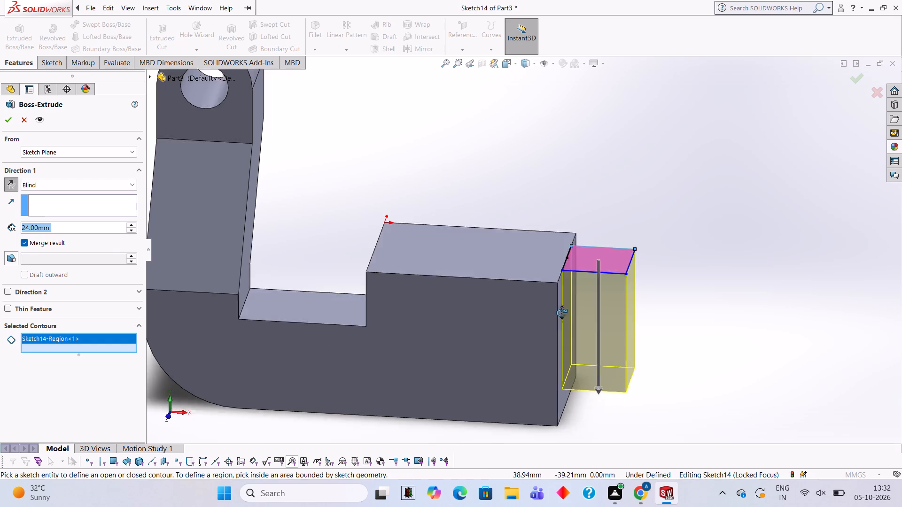
middle_click_drag(561, 313, 567, 261)
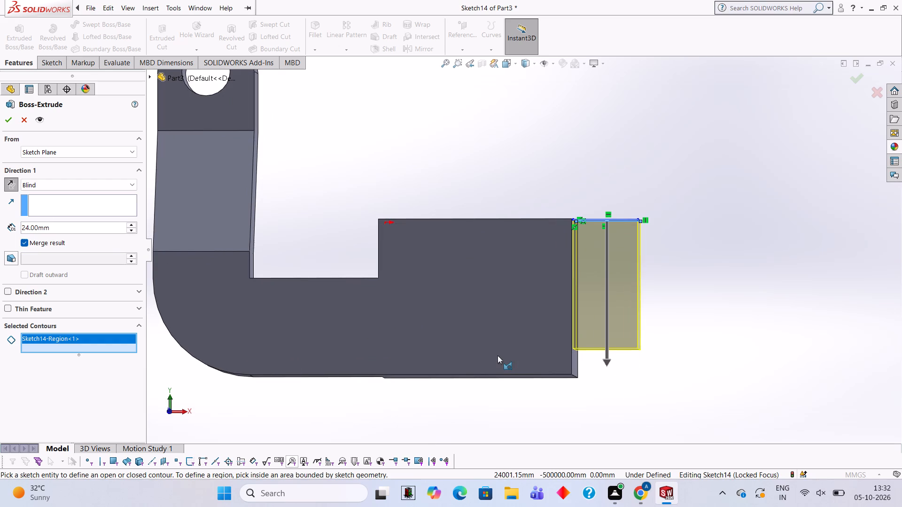
left_click(115, 225)
key("BackSpace")
key("BackSpace")
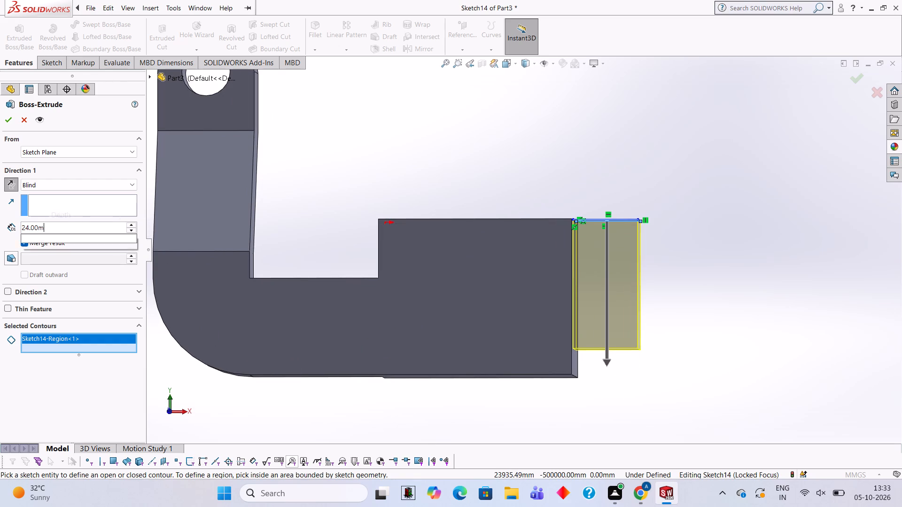
key("BackSpace")
key("BackSpace")
key("BackSpace")
key("BackSpace")
key("9")
key("Return")
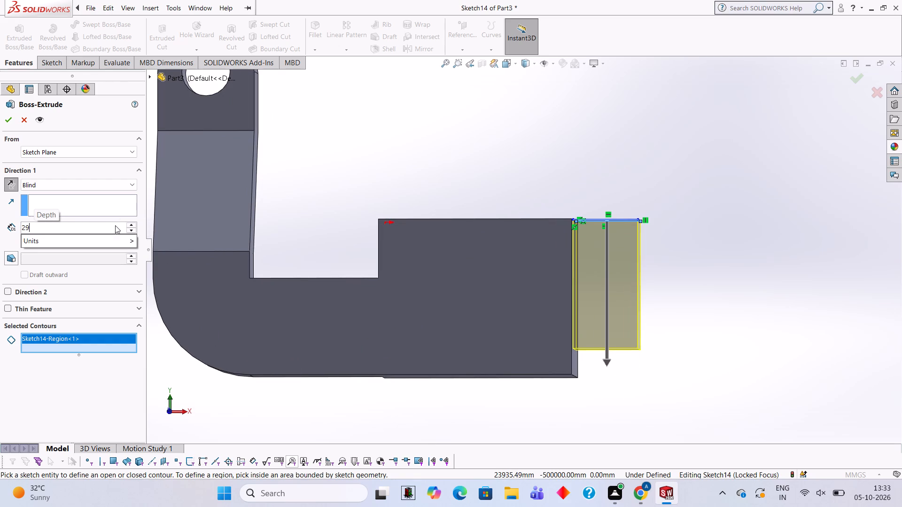
middle_click_drag(703, 223, 701, 233)
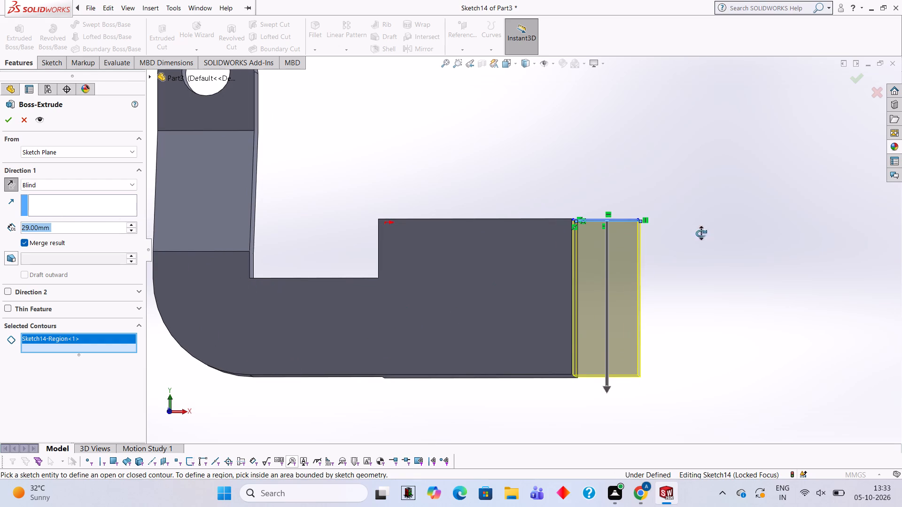
middle_click_drag(701, 233, 674, 292)
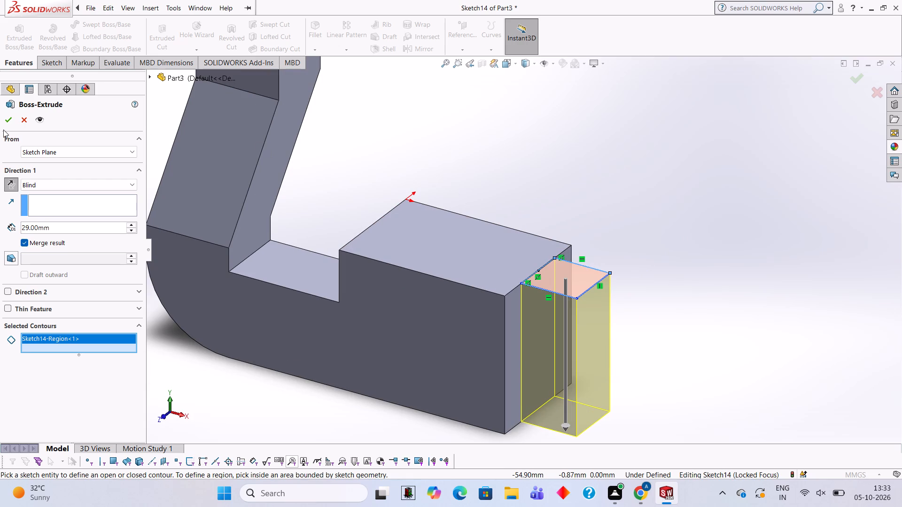
left_click(6, 124)
left_click(592, 133)
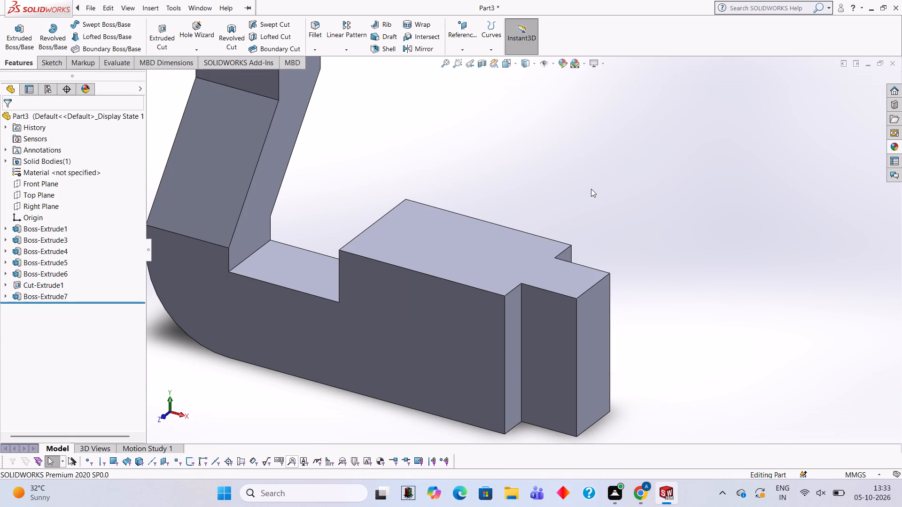
Start a sketch on the square projection's front face and draw a 44 mm vertical line upward from its outer top corner.
middle_click_drag(625, 255, 667, 268)
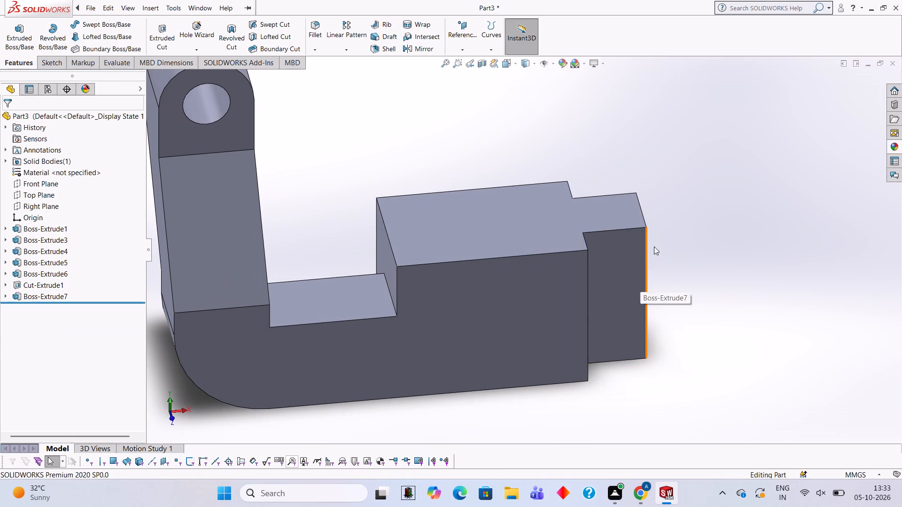
middle_click_drag(662, 233, 632, 236)
middle_click_drag(718, 215, 724, 219)
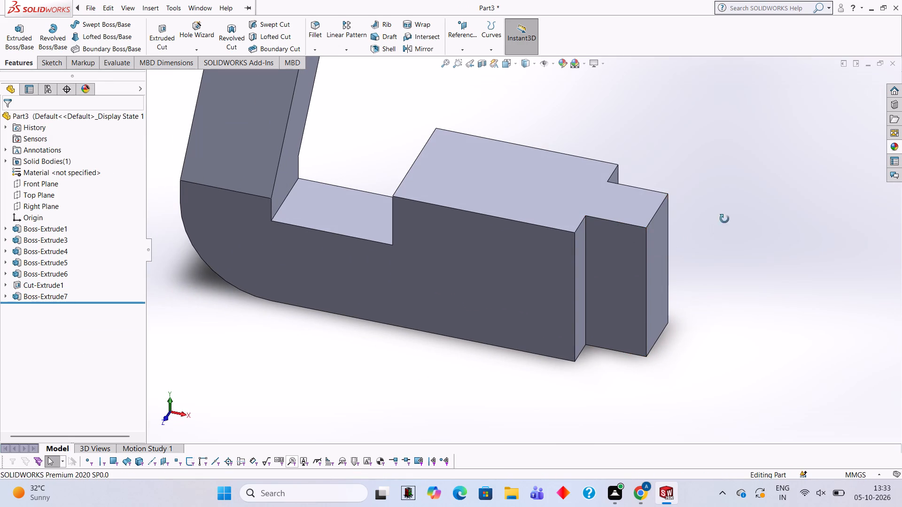
middle_click_drag(724, 219, 736, 191)
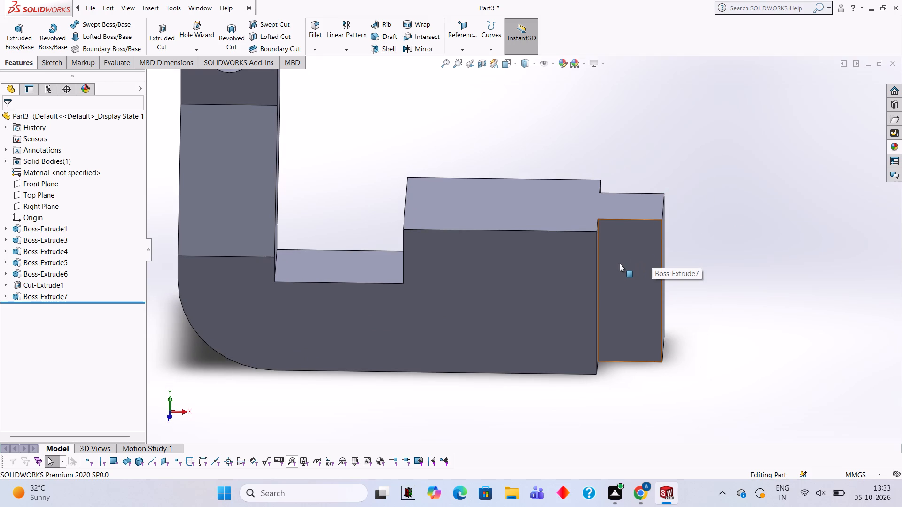
left_click(638, 246)
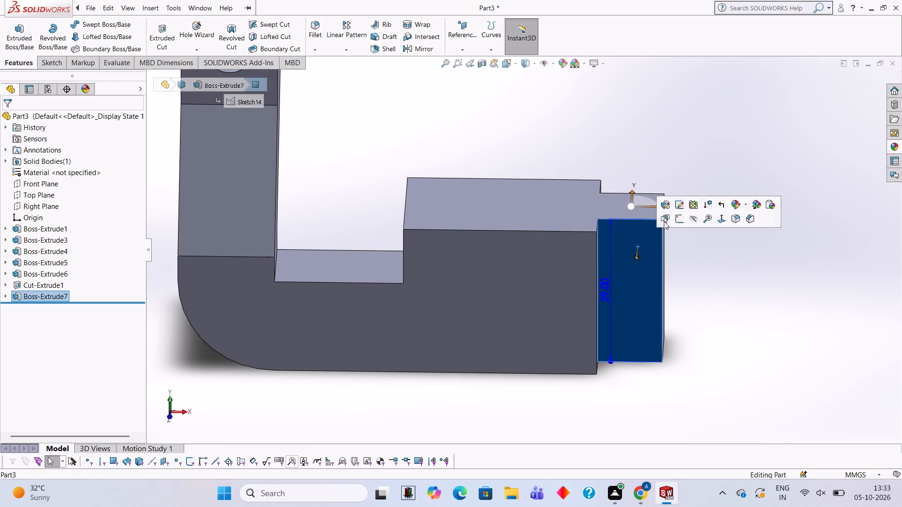
left_click(682, 214)
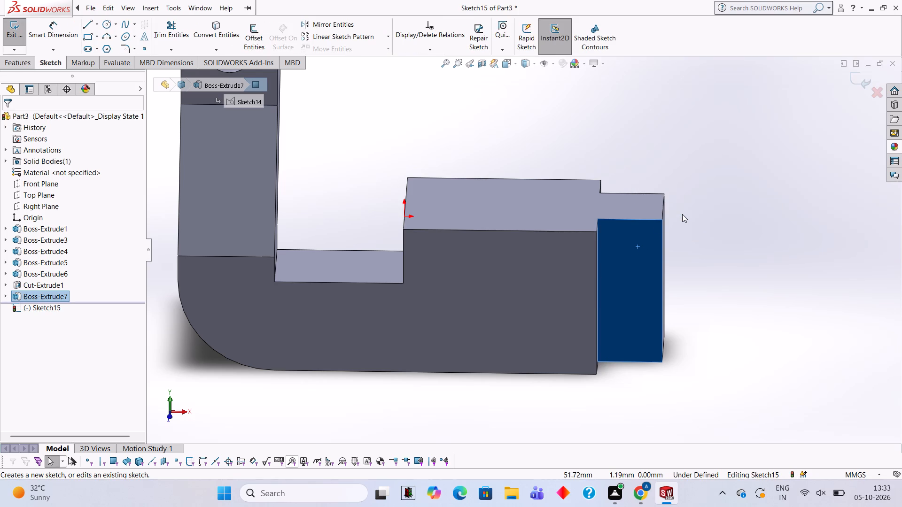
key("ctrl+8")
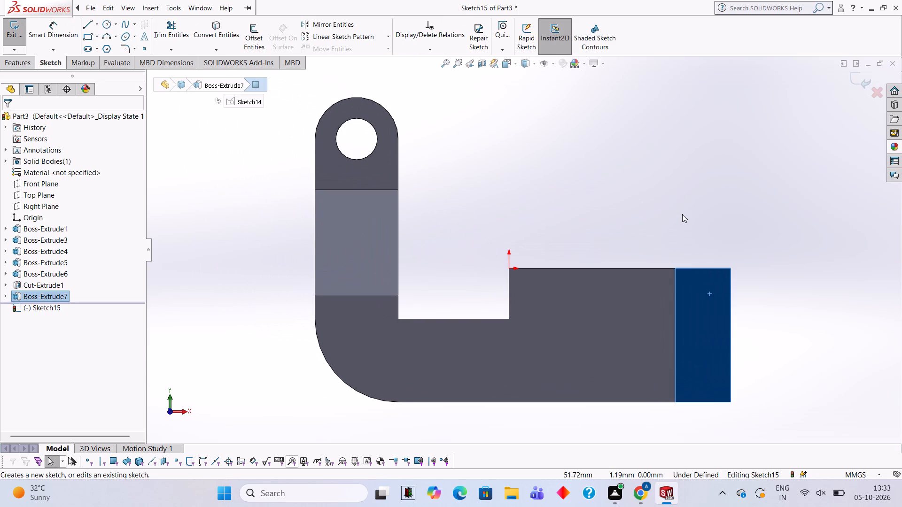
scroll(887, 328, "down", 1)
scroll(783, 304, "down", 1)
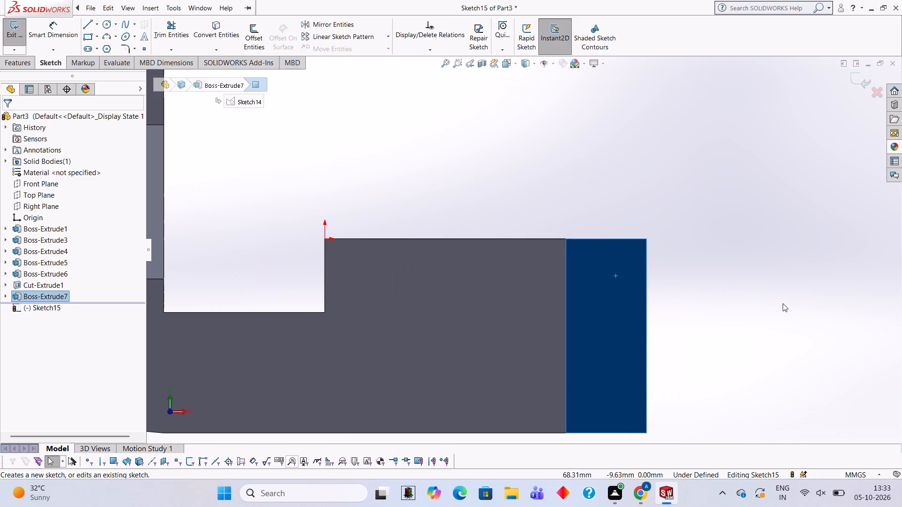
left_click(92, 27)
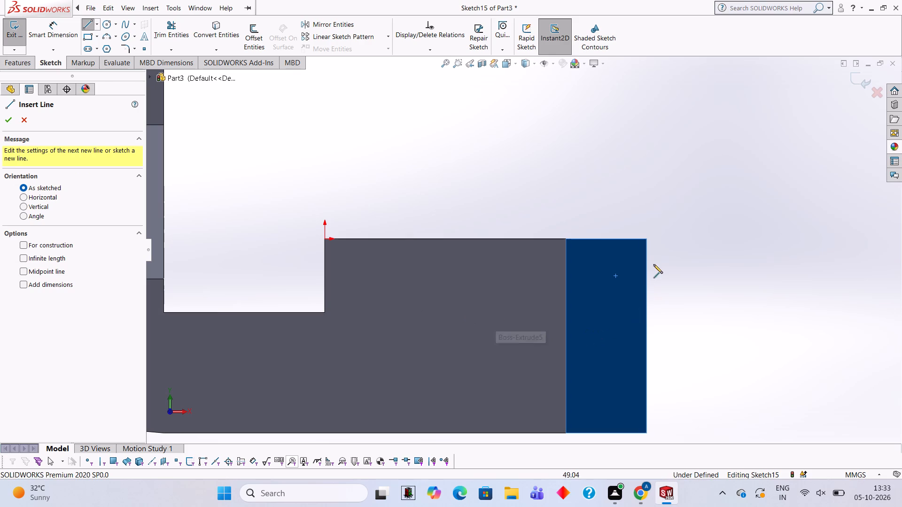
left_click(646, 239)
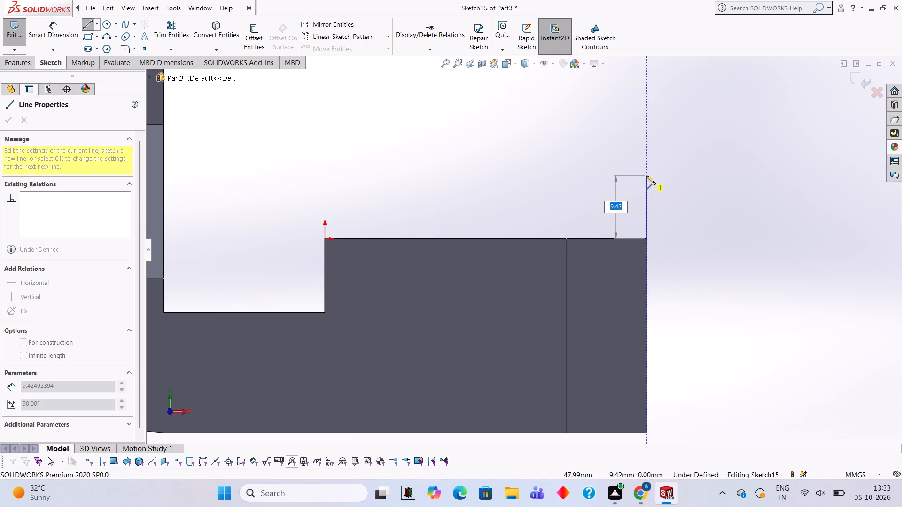
type("44")
key("Return")
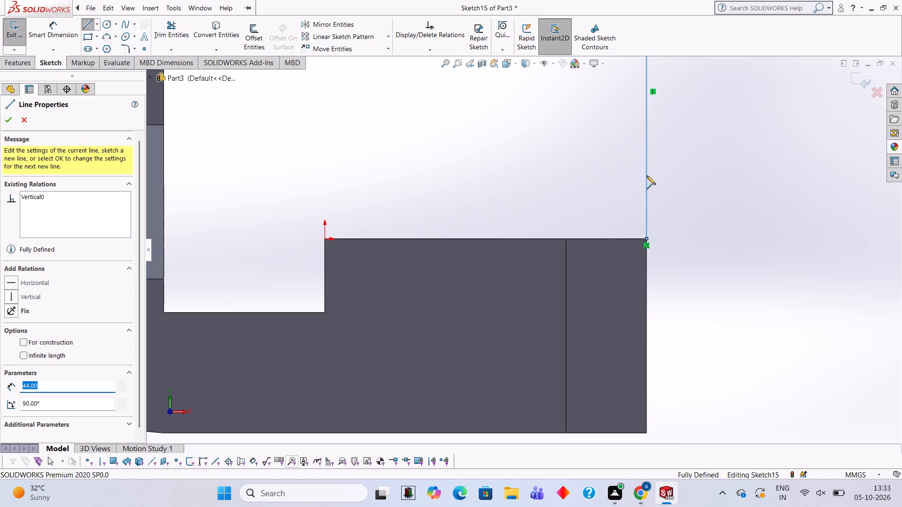
Complete the rectangle with a 29 mm horizontal top line extending outward and closing lines back to the projection's corner.
scroll(646, 176, "up", 4)
scroll(625, 145, "up", 1)
scroll(617, 132, "down", 2)
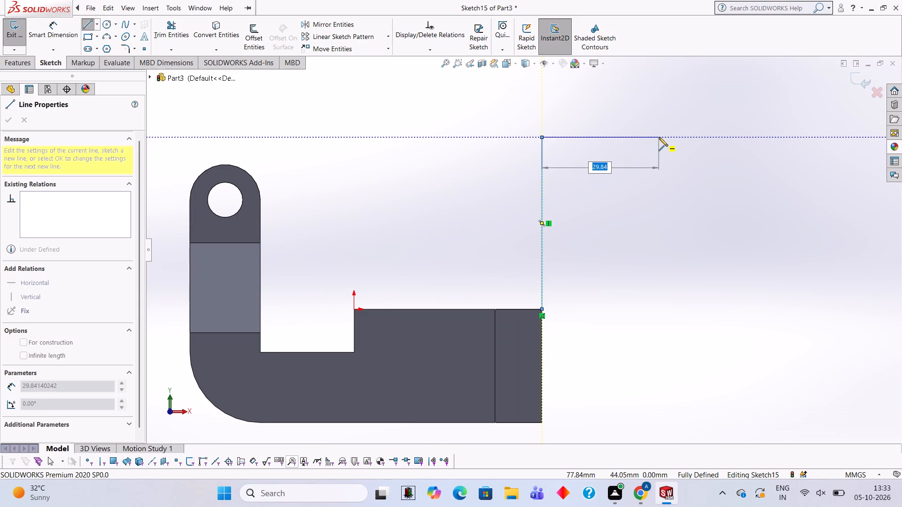
type("29")
key("Return")
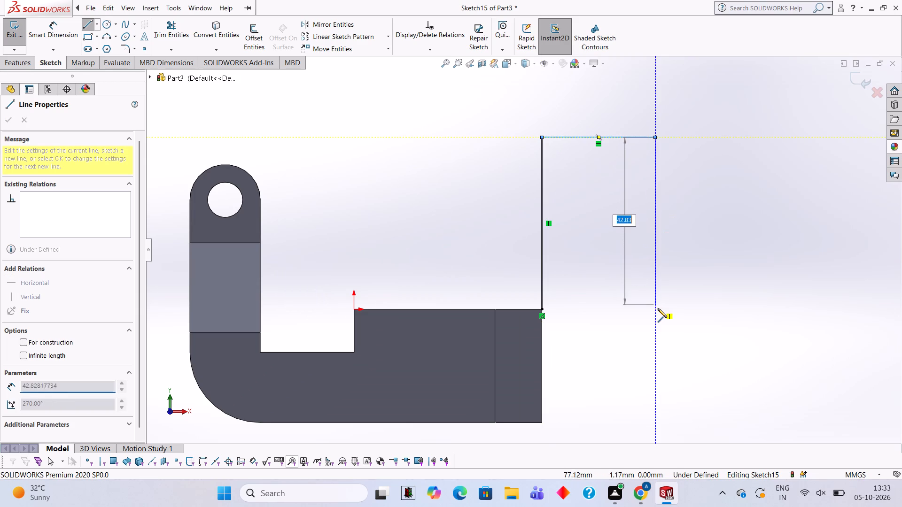
left_click(658, 308)
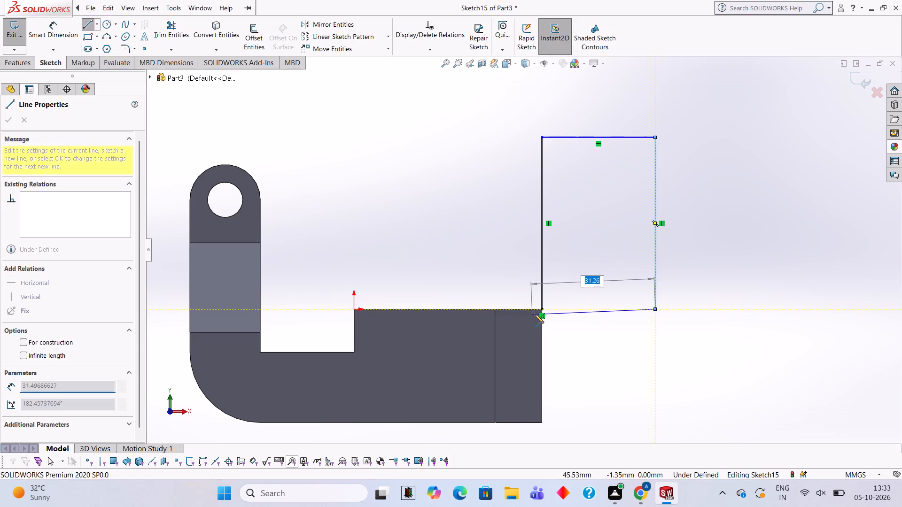
left_click(542, 309)
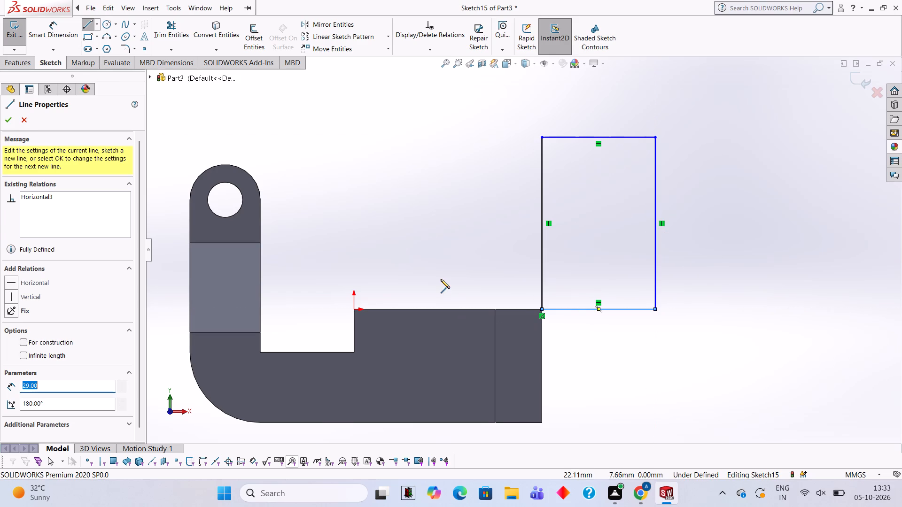
key("Escape")
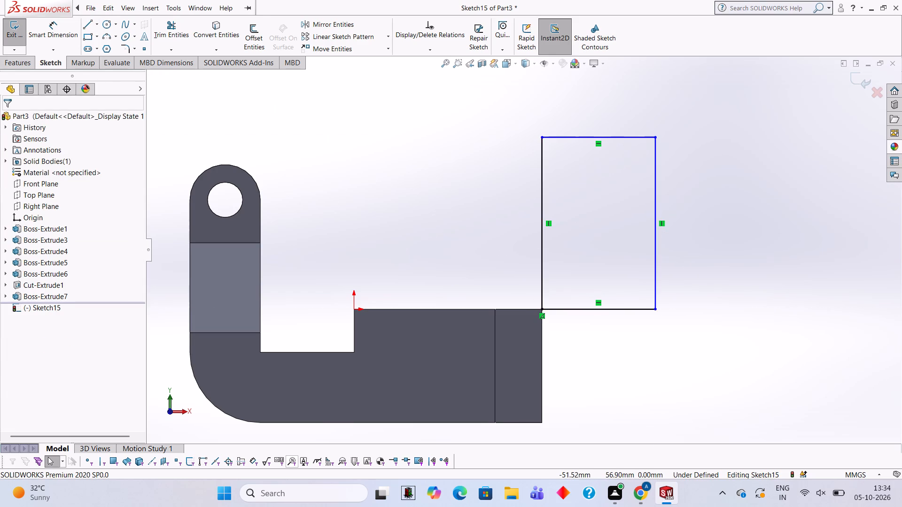
Extrude the 29 × 44 mm rectangle as a blind boss 12 mm deep in the reversed direction, with Merge result on.
left_click(12, 62)
left_click(19, 40)
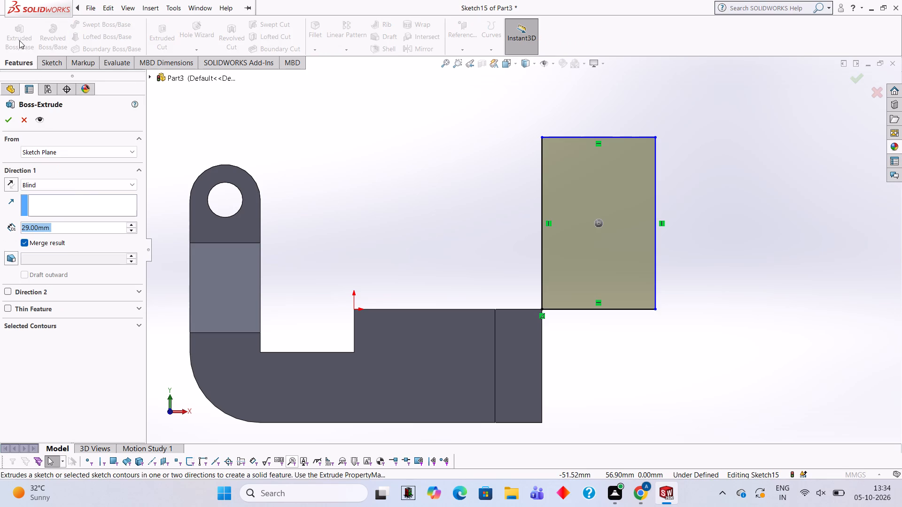
middle_click_drag(402, 182, 411, 283)
left_click(14, 179)
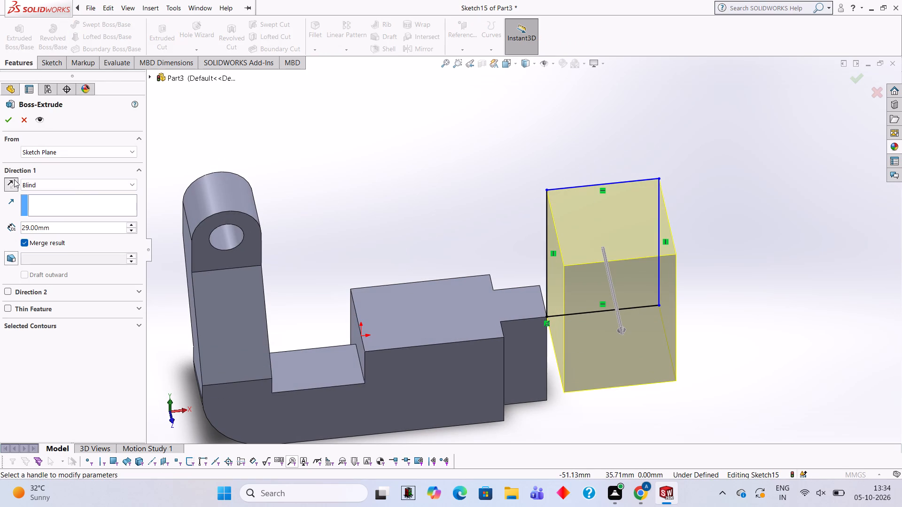
left_click(89, 234)
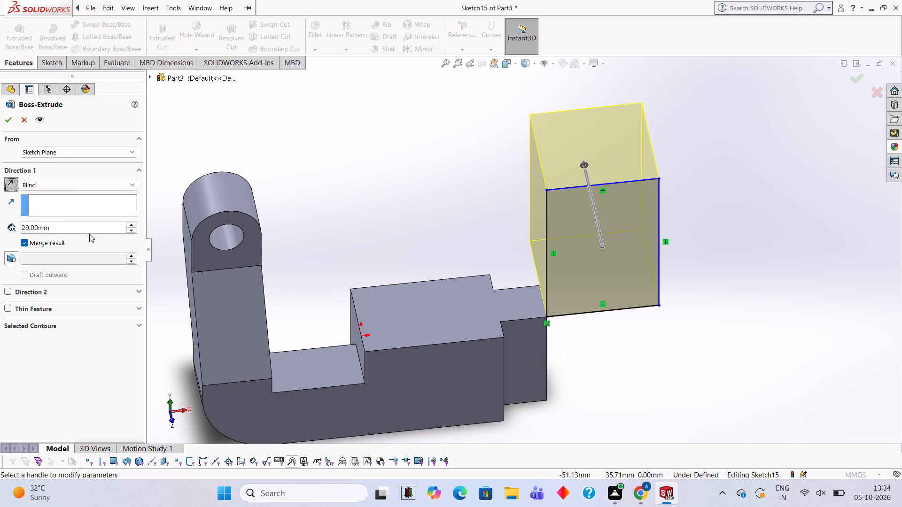
left_click(96, 221)
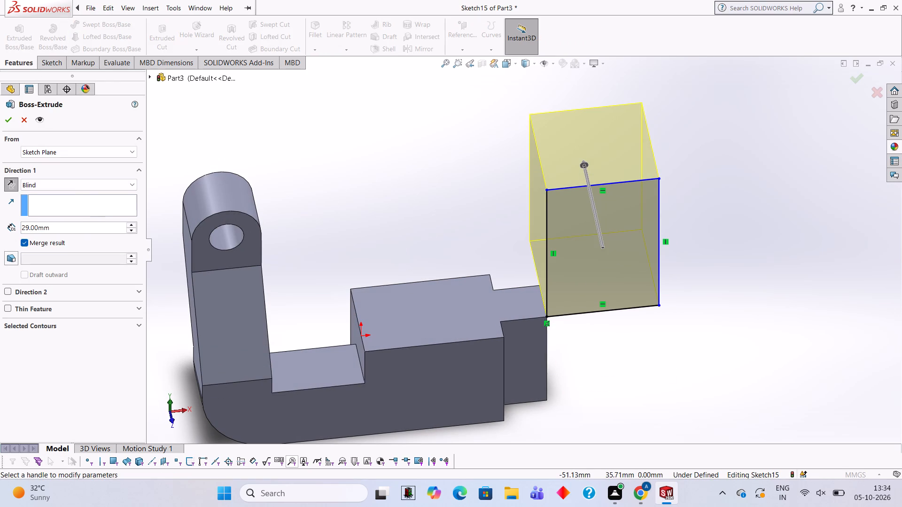
left_click(96, 230)
key("BackSpace")
key("BackSpace")
key("BackSpace")
key("BackSpace")
key("BackSpace")
key("BackSpace")
key("BackSpace")
key("BackSpace")
key("BackSpace")
key("BackSpace")
key("BackSpace")
key("BackSpace")
key("BackSpace")
key("BackSpace")
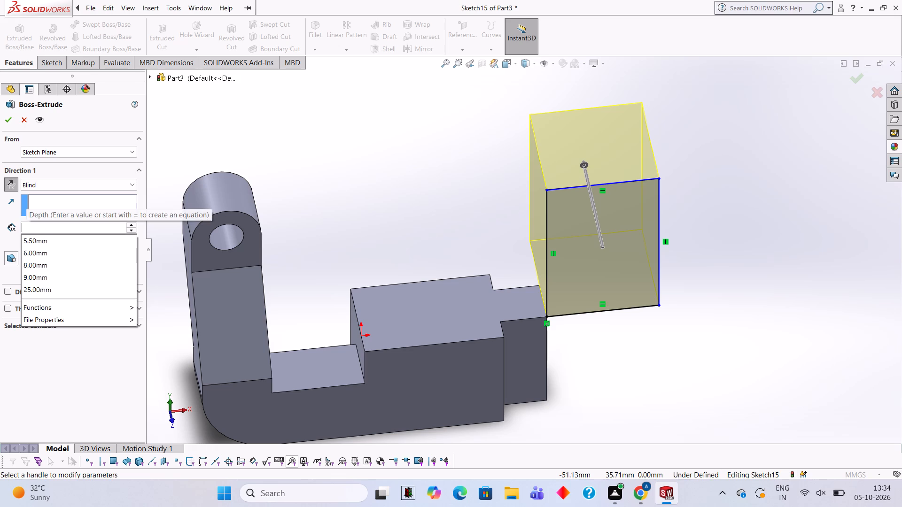
type("12")
key("Return")
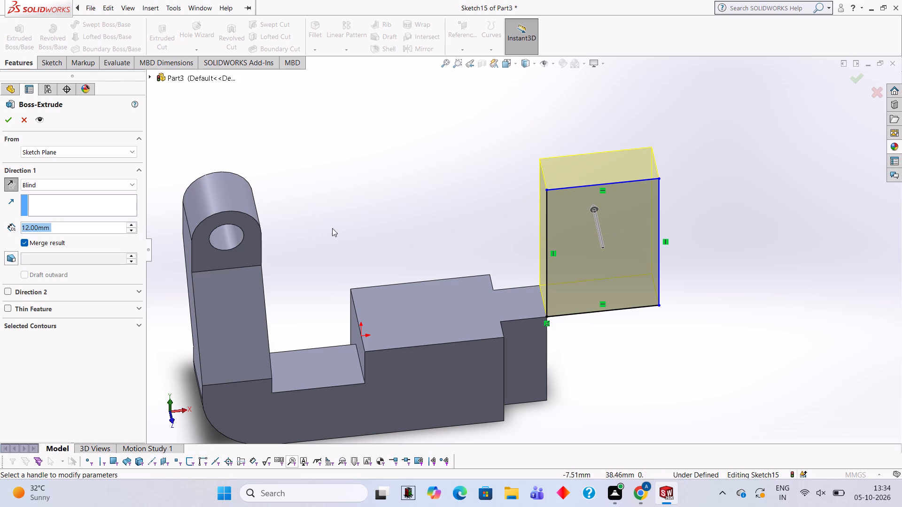
middle_click_drag(337, 230, 413, 251)
middle_click_drag(413, 251, 411, 233)
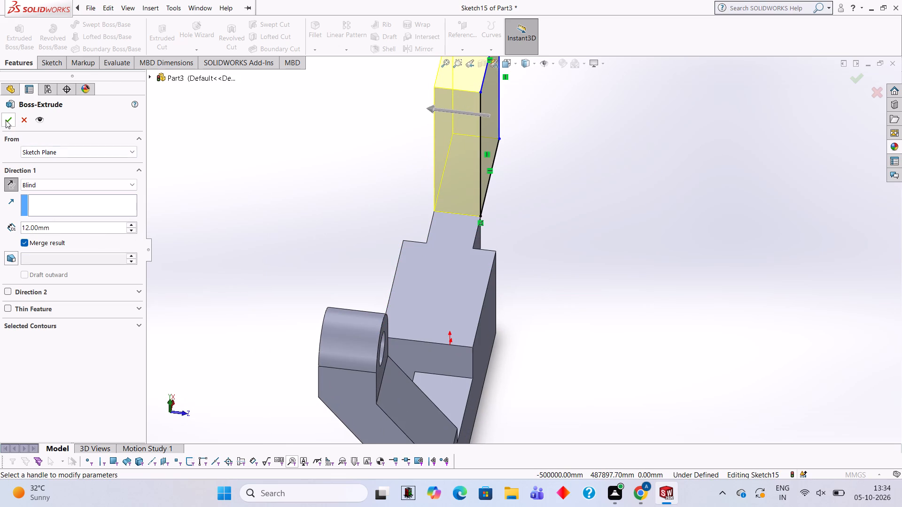
left_click(7, 120)
left_click(228, 169)
Start a sketch on the square projection's front face and draw a 29 mm radius circle centred on its outer top corner.
scroll(381, 223, "down", 1)
middle_click_drag(381, 223, 324, 177)
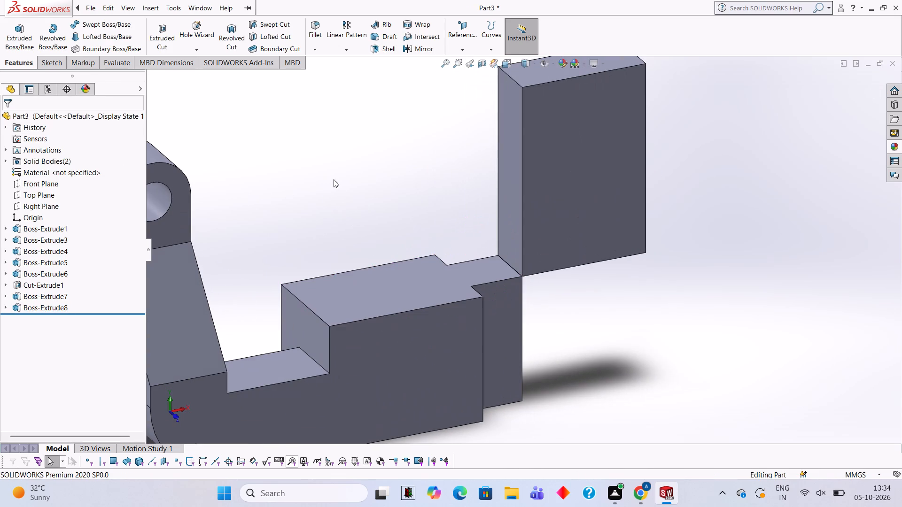
middle_click_drag(499, 329, 475, 283)
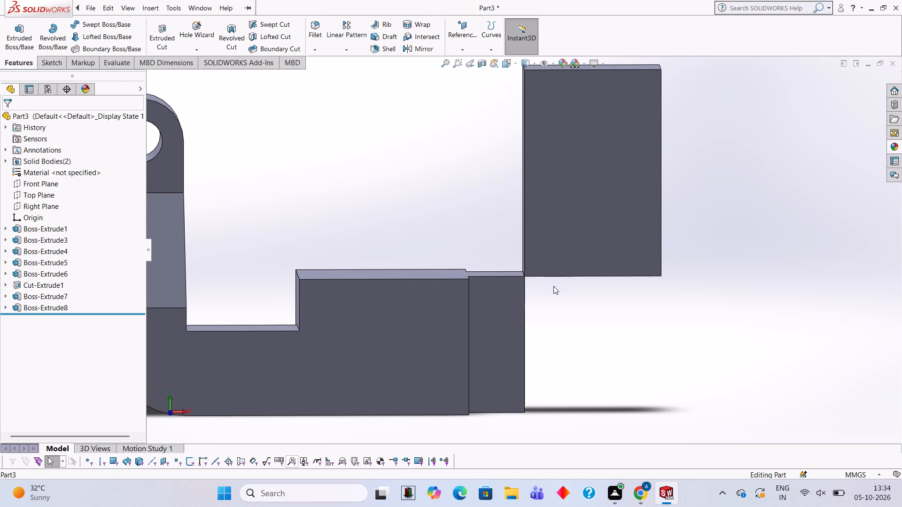
left_click(495, 300)
left_click(539, 269)
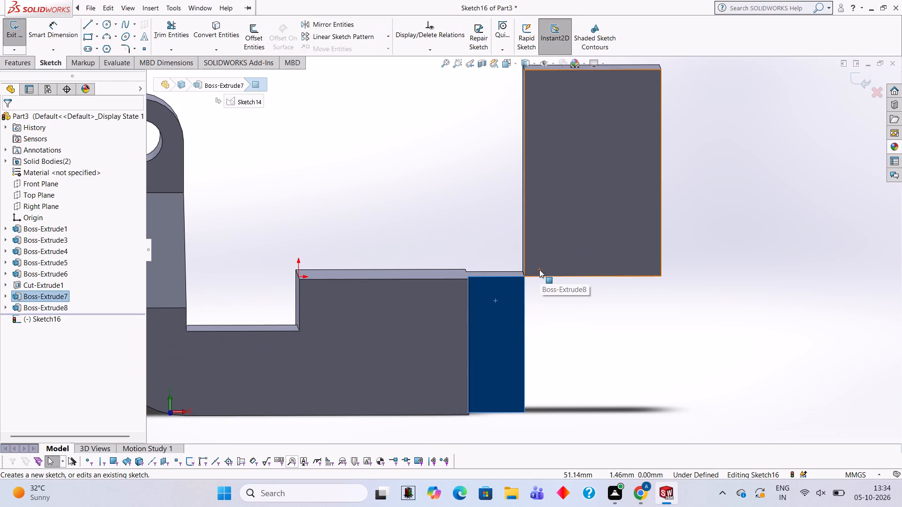
key("ctrl+8")
scroll(688, 273, "down", 3)
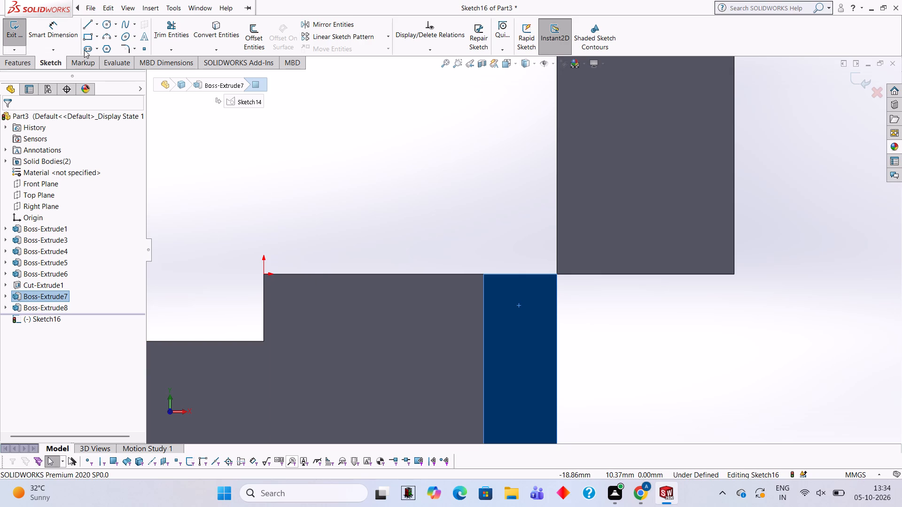
left_click(104, 24)
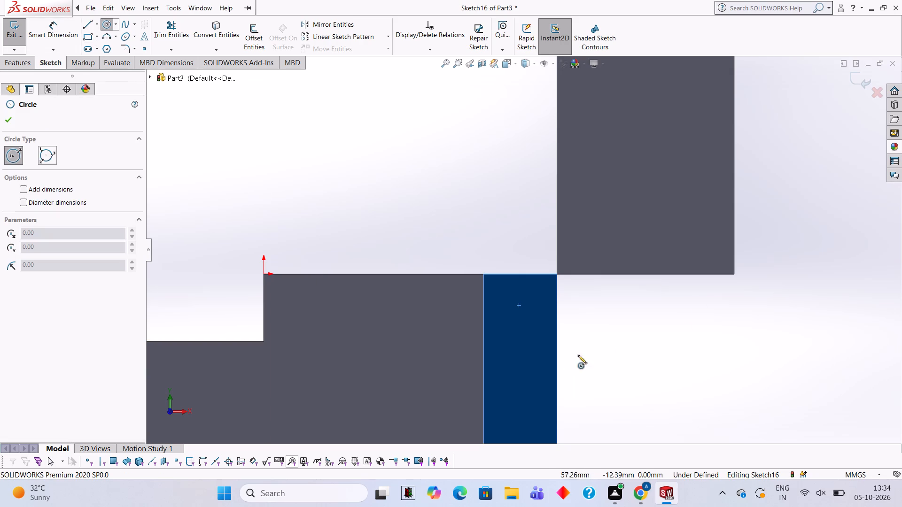
left_click(555, 274)
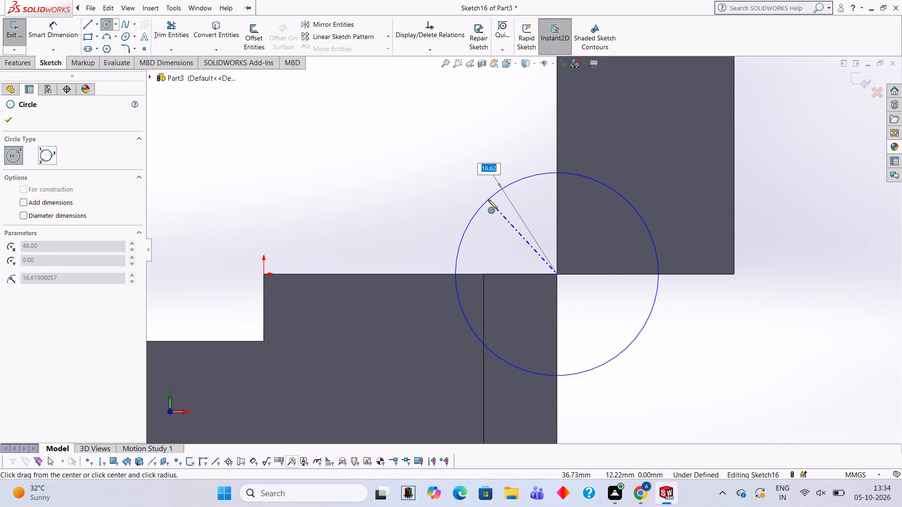
type("29")
key("Return")
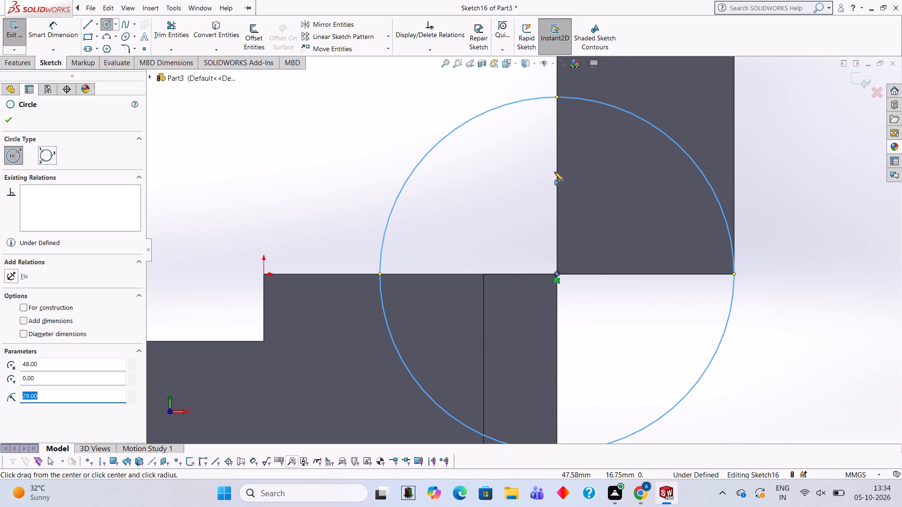
Draw a 29 mm horizontal line from the circle's centre outward to its edge, along the upright plate's bottom edge.
scroll(621, 323, "up", 2)
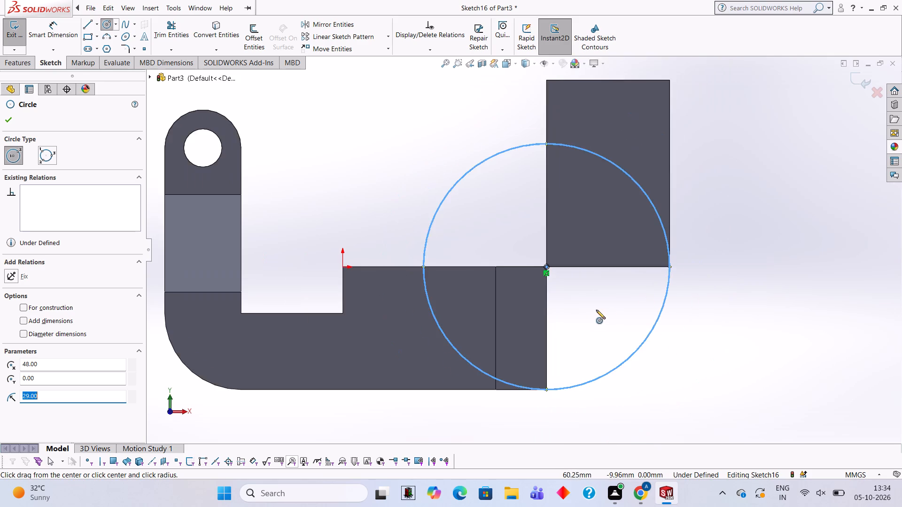
scroll(596, 310, "down", 1)
left_click(90, 19)
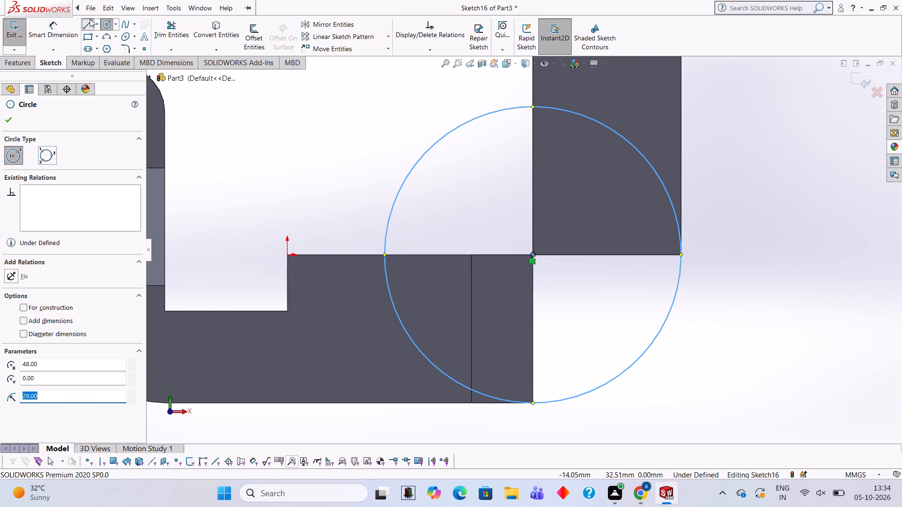
left_click(532, 255)
left_click(681, 255)
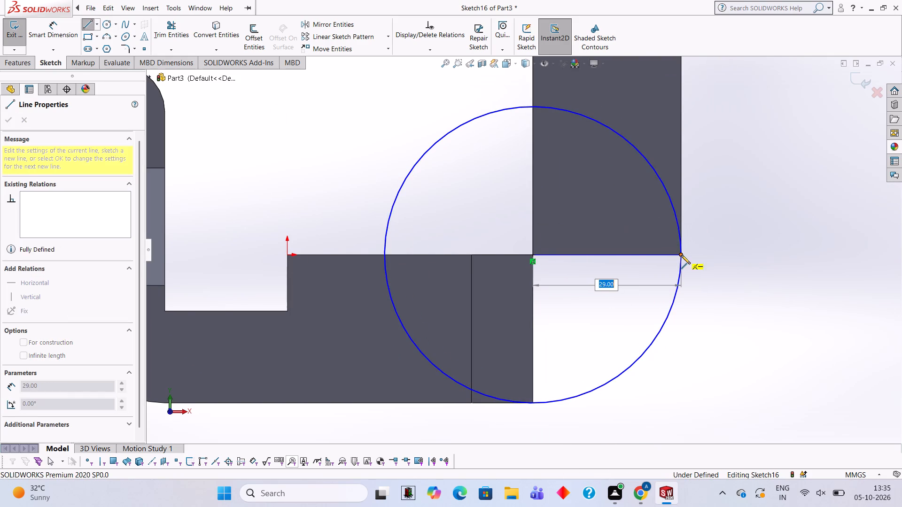
key("Escape")
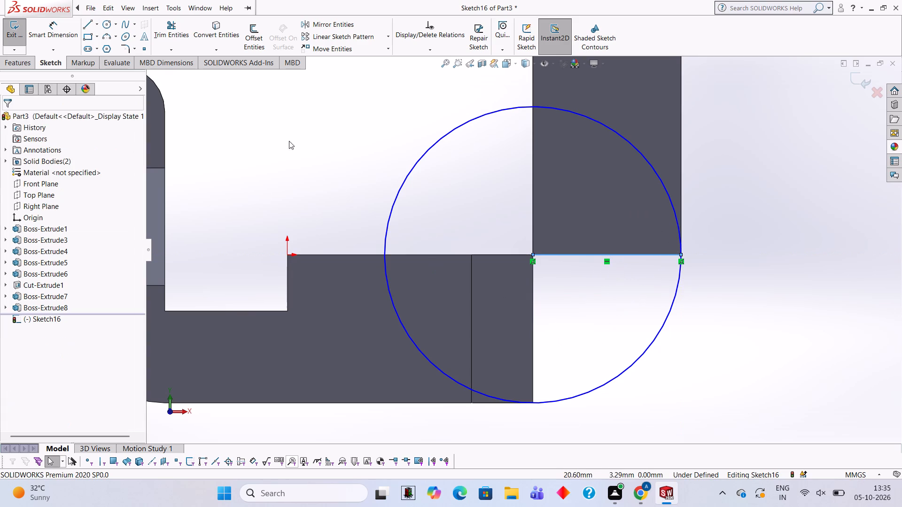
Draw a 29 mm vertical line from the circle's centre down to the circle's lowest point.
left_click(88, 25)
left_click(88, 25)
left_click(88, 25)
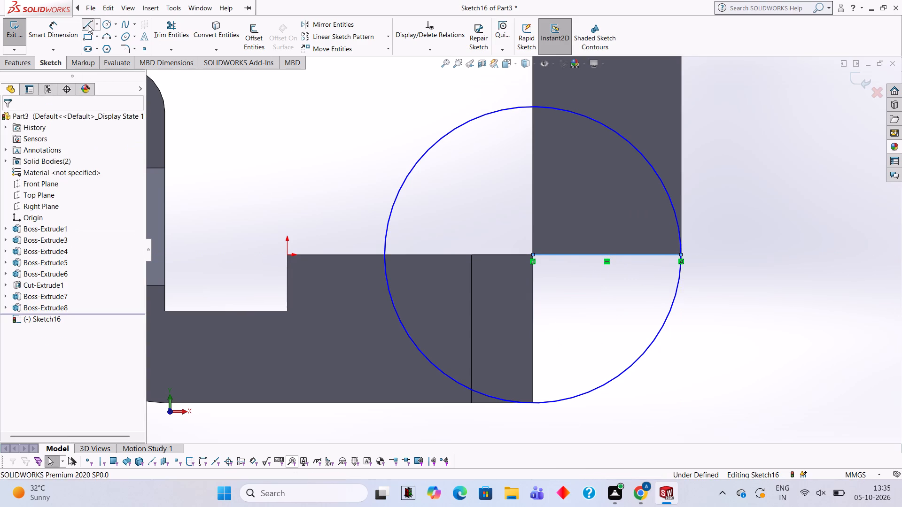
left_click(533, 253)
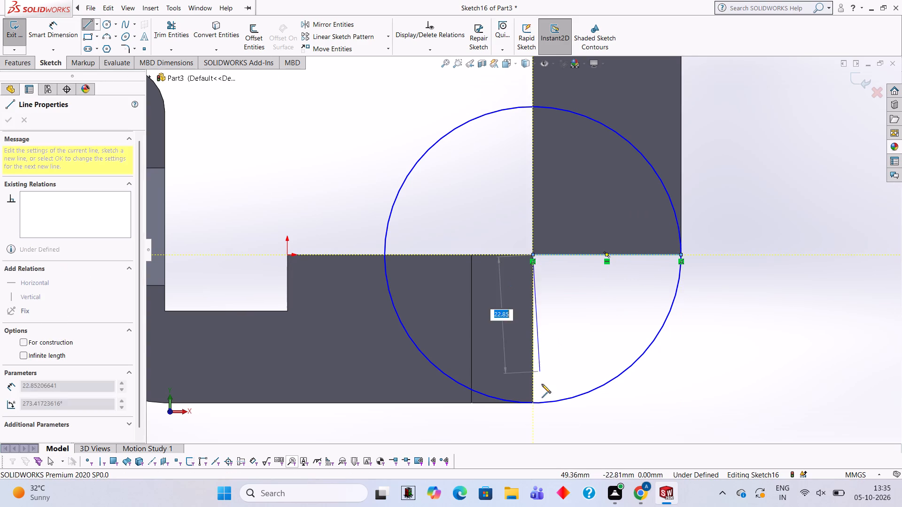
left_click(532, 402)
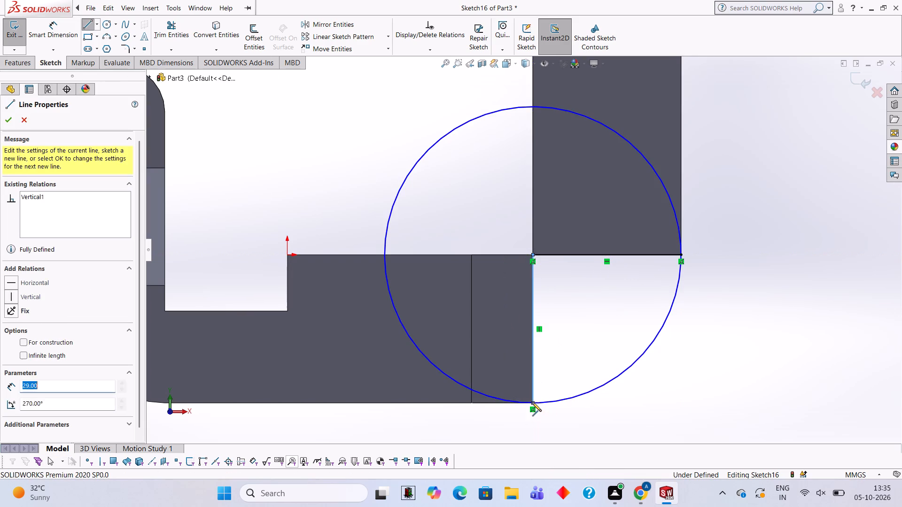
key("Escape")
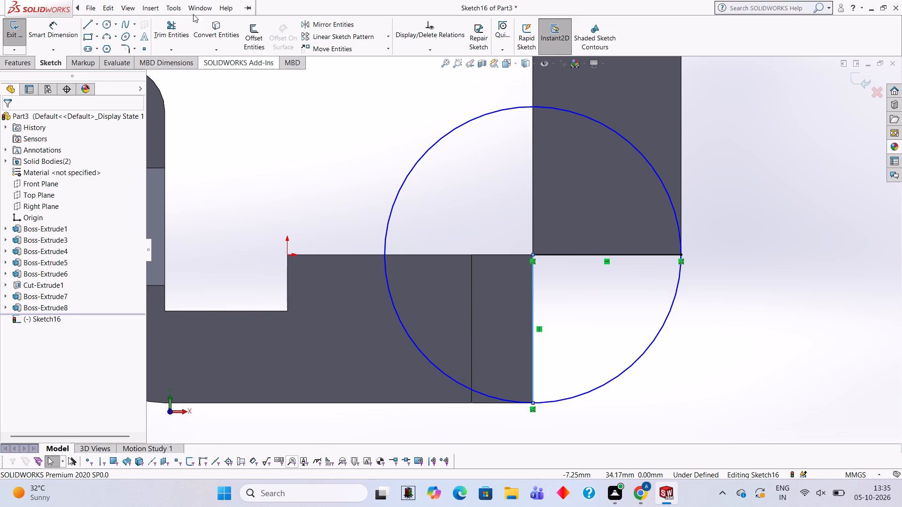
Trim away the large part of the circle, leaving only the quarter arc between the two 29 mm lines.
left_click(167, 43)
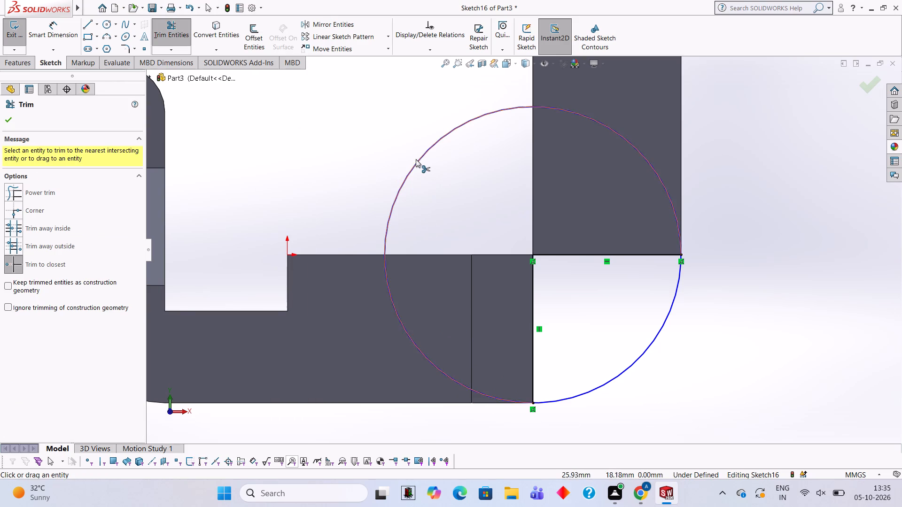
left_click(417, 162)
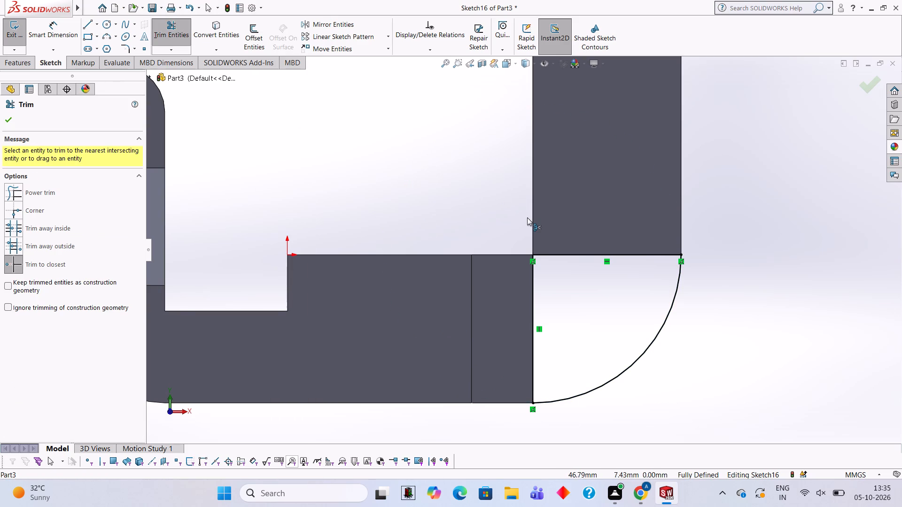
Extrude the quarter-circle profile as a blind boss 12 mm deep in the reversed direction, with Merge result on.
middle_click_drag(633, 215, 669, 280)
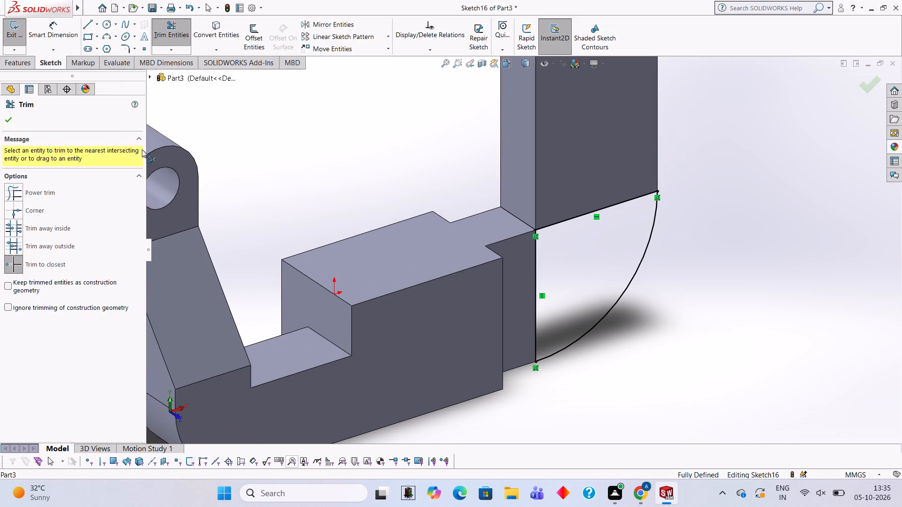
left_click(27, 71)
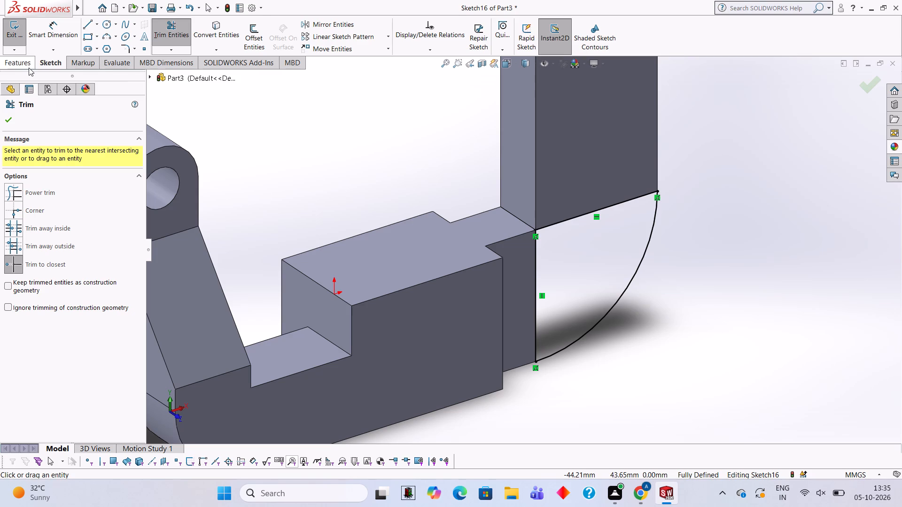
left_click(29, 68)
left_click(18, 46)
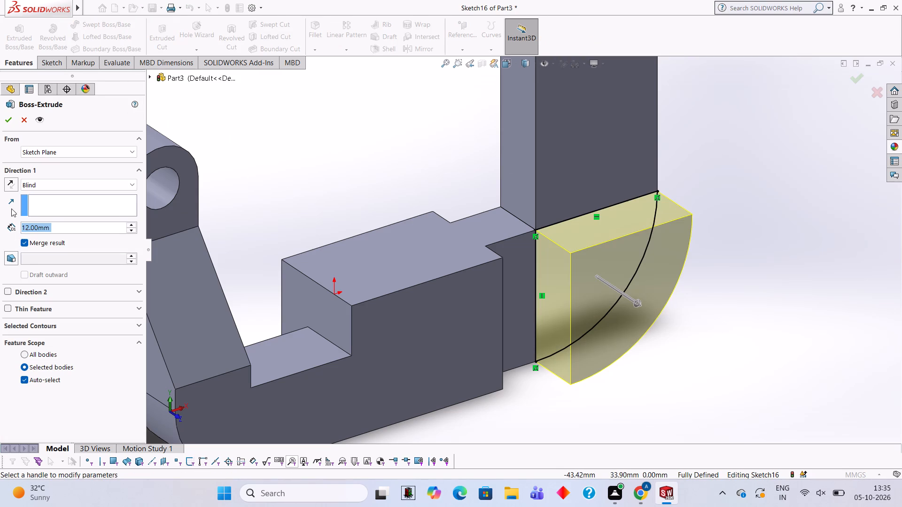
left_click(13, 180)
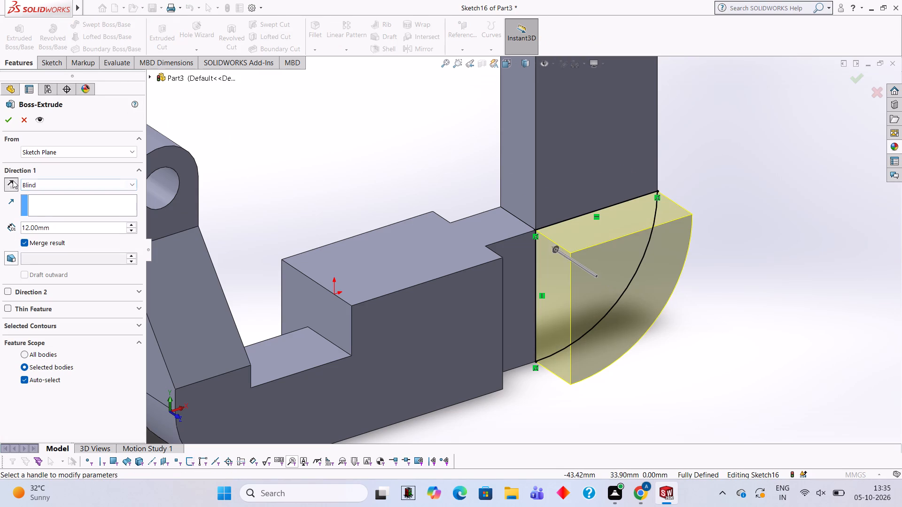
left_click(10, 126)
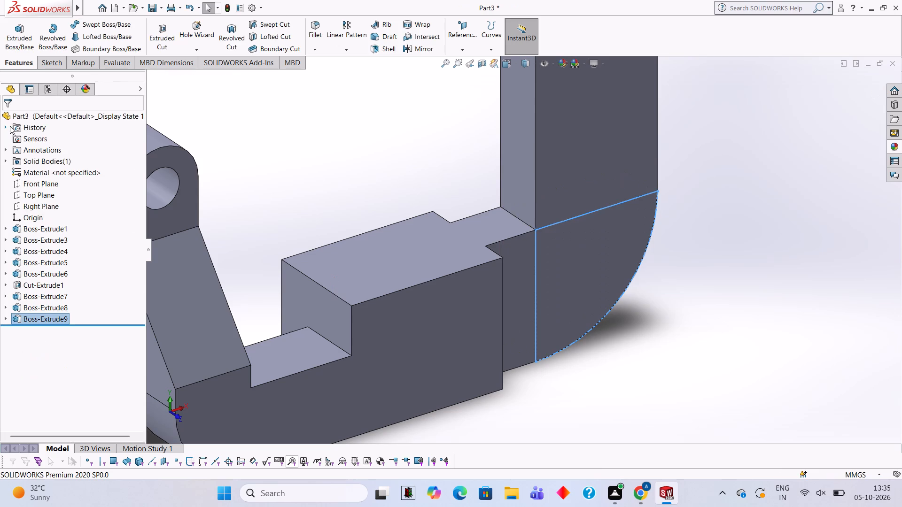
Start a sketch on the upright plate's front face and draw a 24 mm vertical line down from its top edge's midpoint.
left_click(334, 183)
scroll(390, 206, "up", 2)
scroll(428, 196, "up", 1)
middle_click_drag(432, 196, 417, 197)
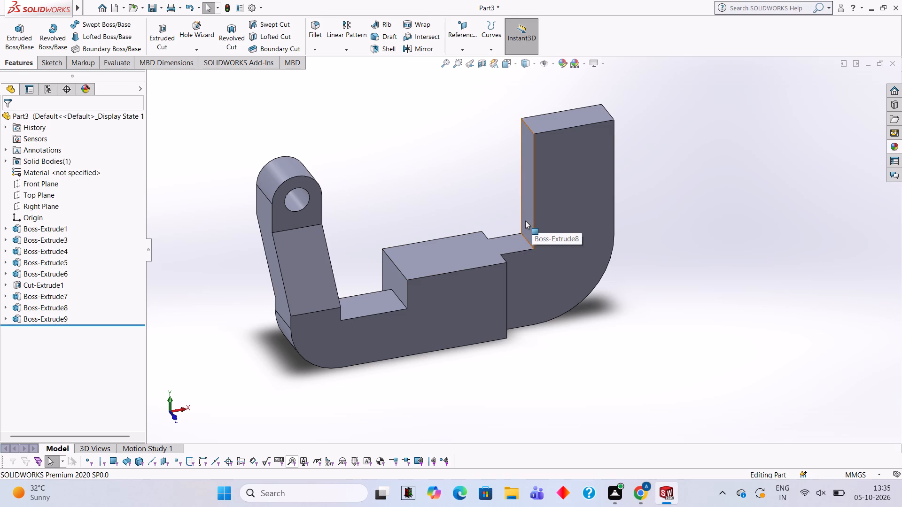
left_click(573, 193)
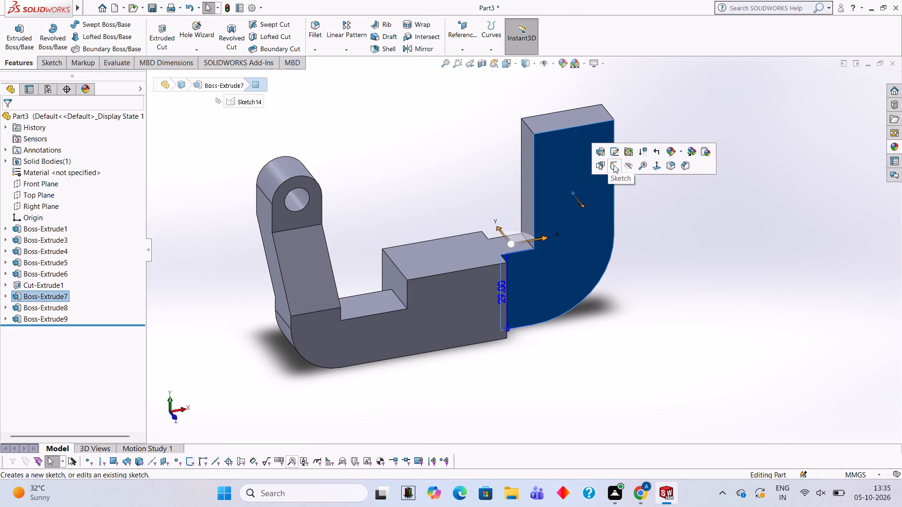
left_click(614, 165)
key("ctrl+8")
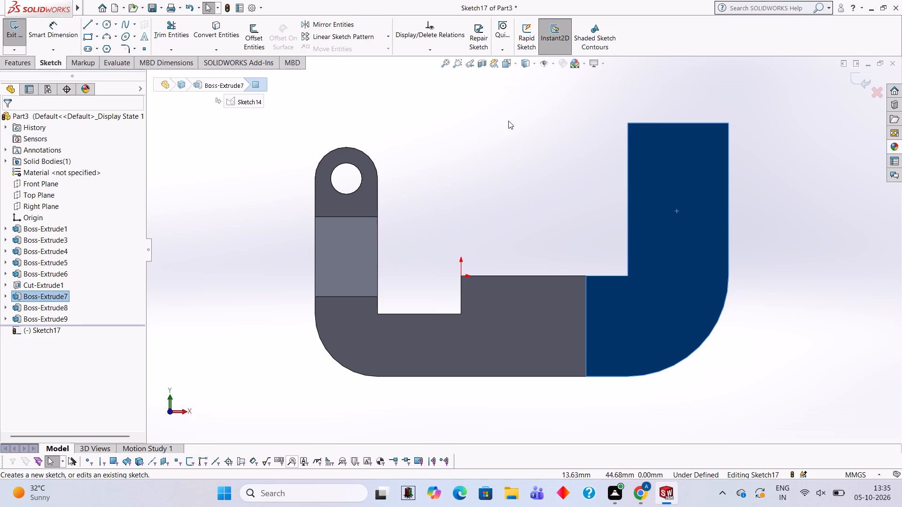
left_click(88, 20)
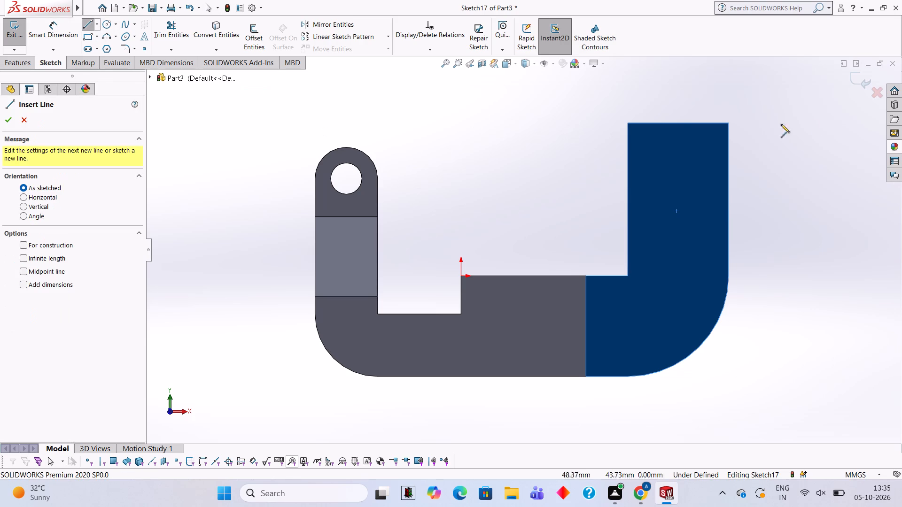
left_click(677, 123)
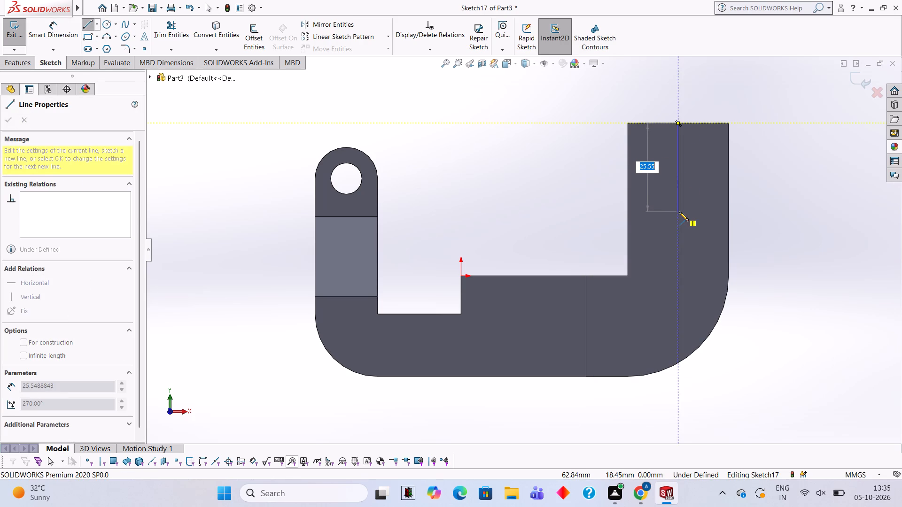
type("24")
key("Return")
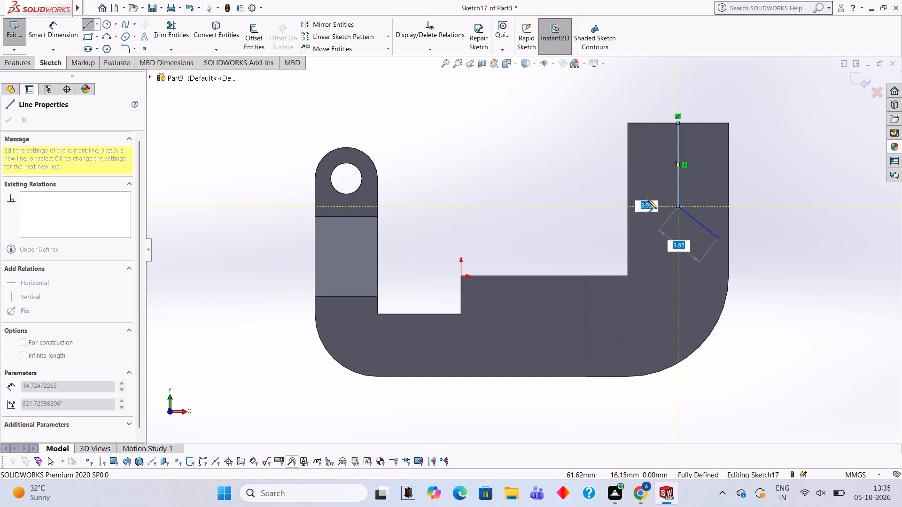
key("Escape")
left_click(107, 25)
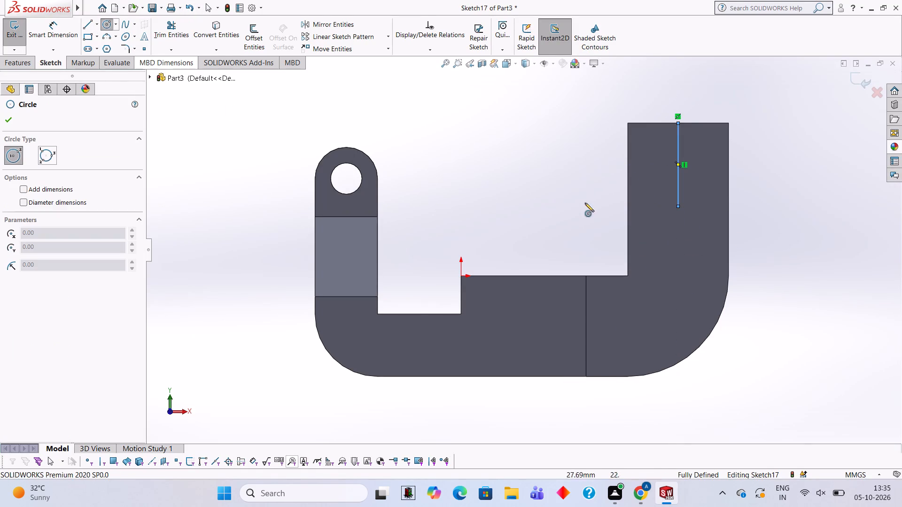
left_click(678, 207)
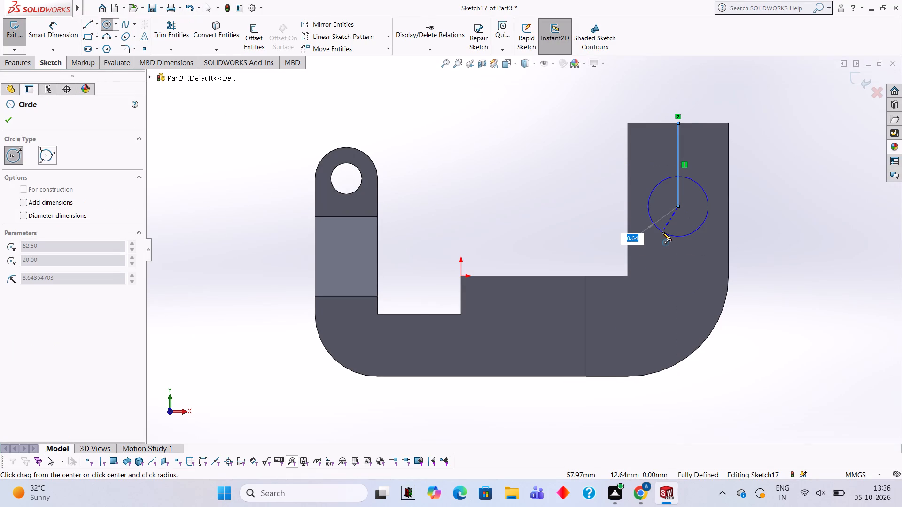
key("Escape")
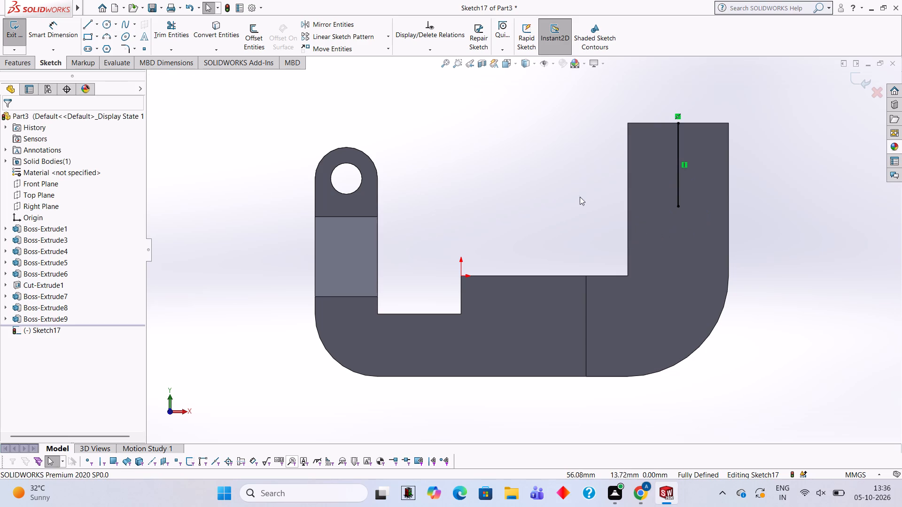
Draw a 14 mm diameter circle centred on the vertical line's lower end, with Add dimensions and Diameter dimensions enabled.
left_click(101, 21)
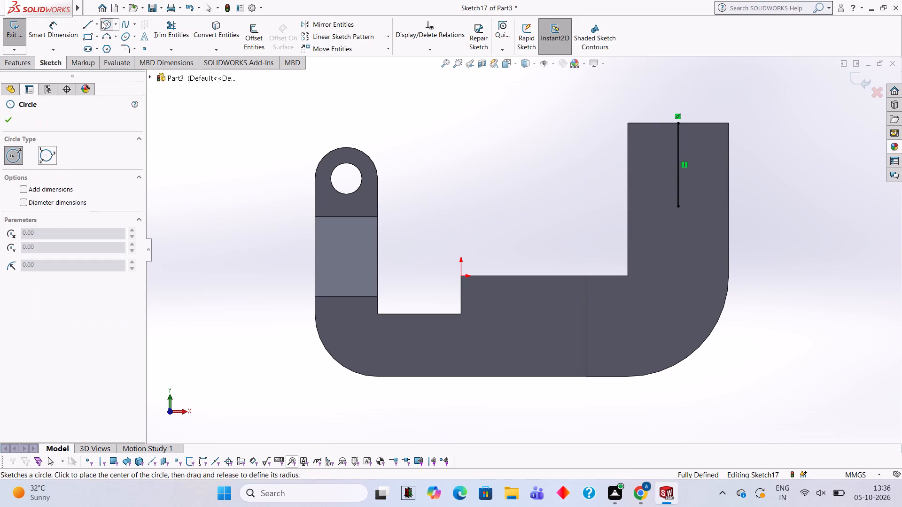
left_click(24, 191)
left_click(24, 203)
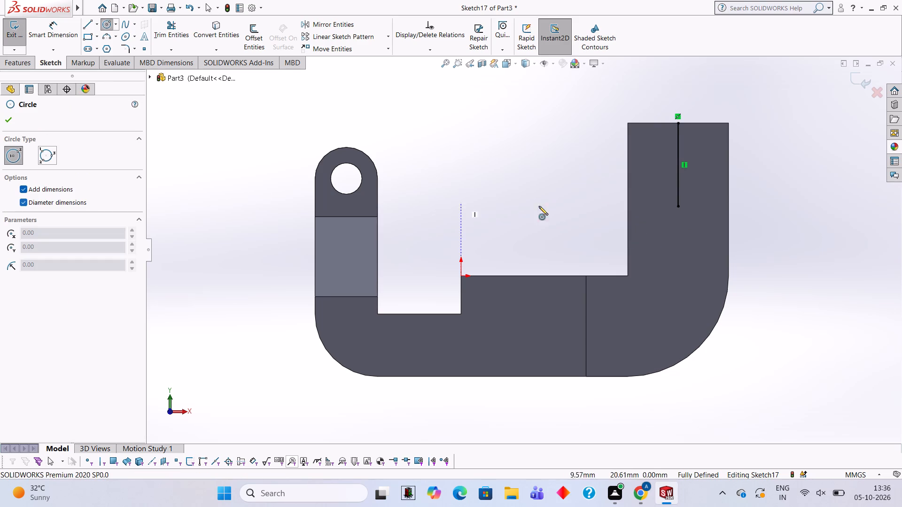
left_click(676, 207)
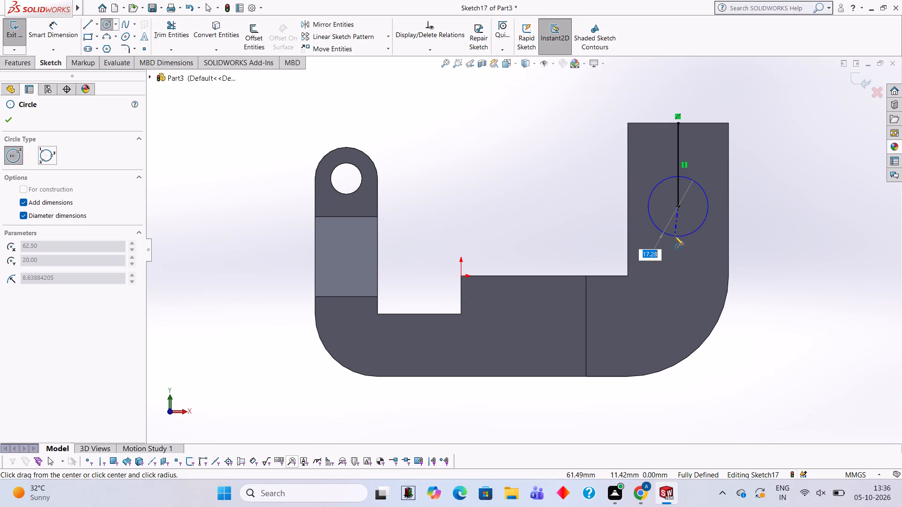
type("14")
key("Return")
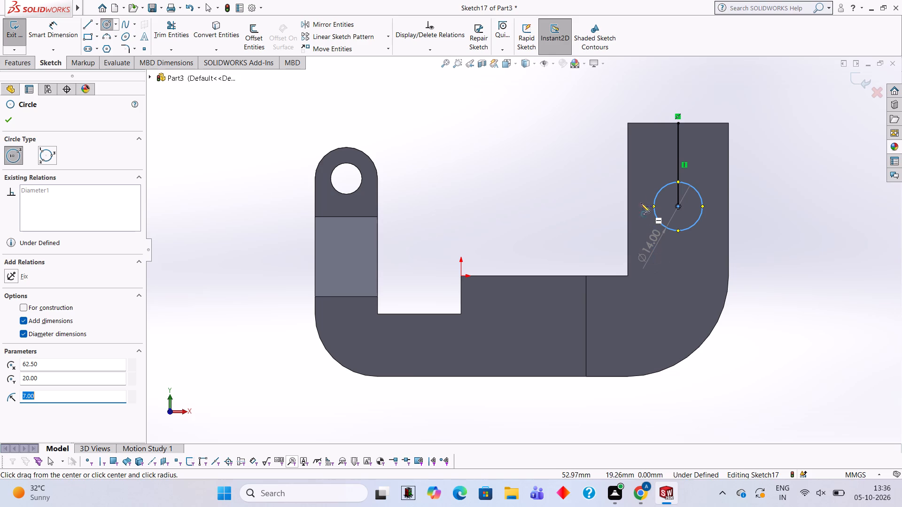
Trim away both portions of the vertical line, outside and inside the 14 mm circle.
left_click(168, 34)
left_click(678, 163)
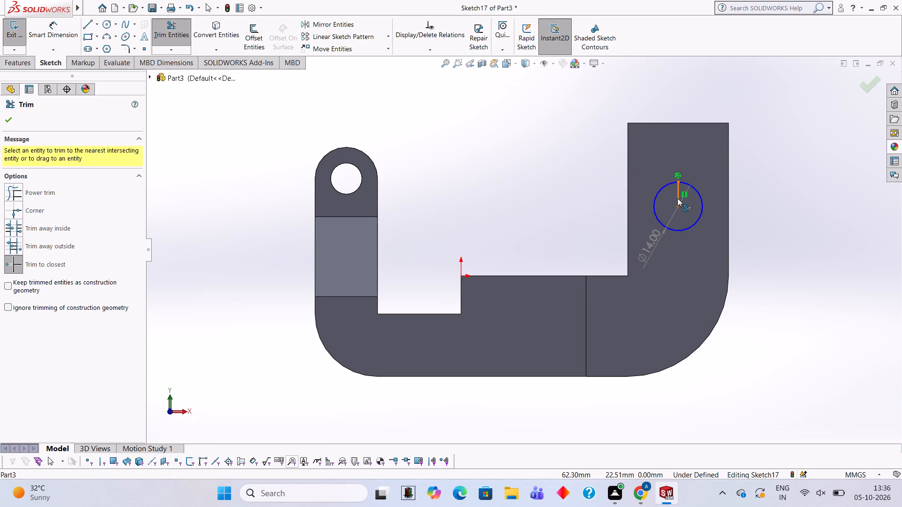
left_click(678, 198)
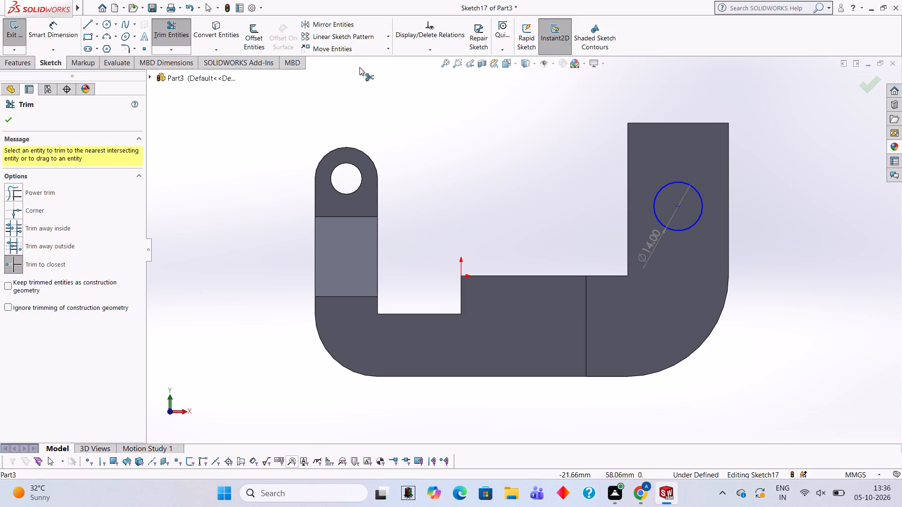
Draw a 1 mm line along the plate's top edge from its midpoint toward the block, then a 24 mm vertical line down into the circle.
left_click(89, 23)
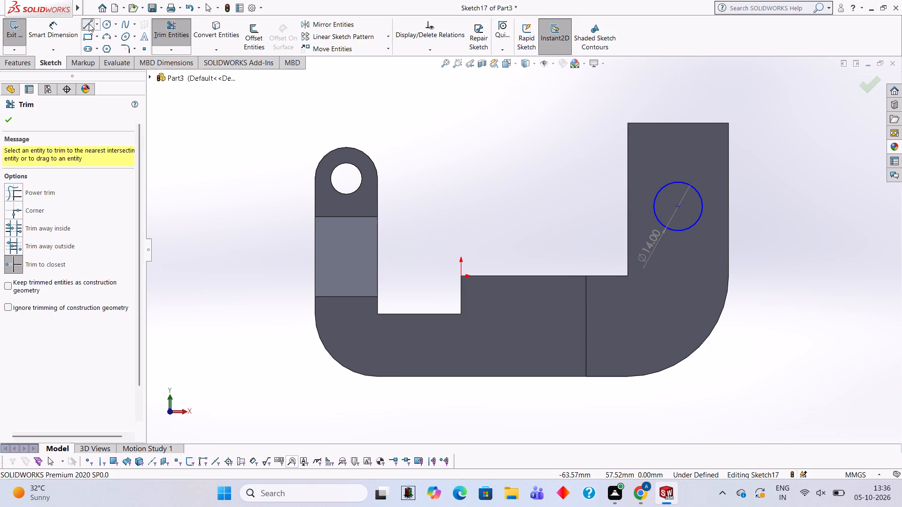
left_click(677, 123)
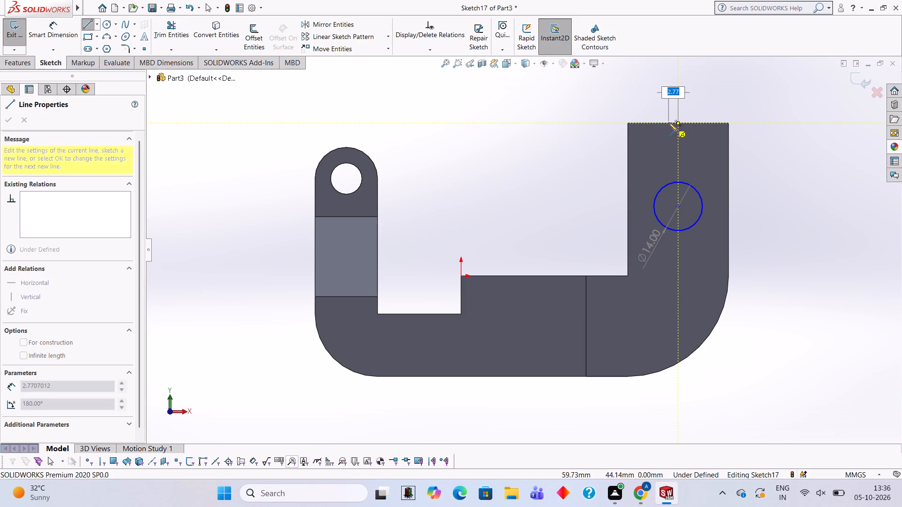
key("1")
key("Return")
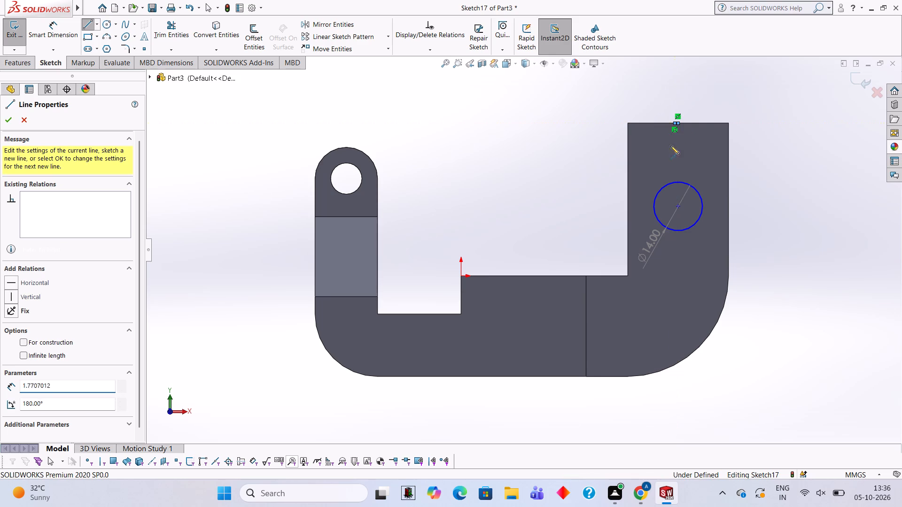
left_click(675, 207)
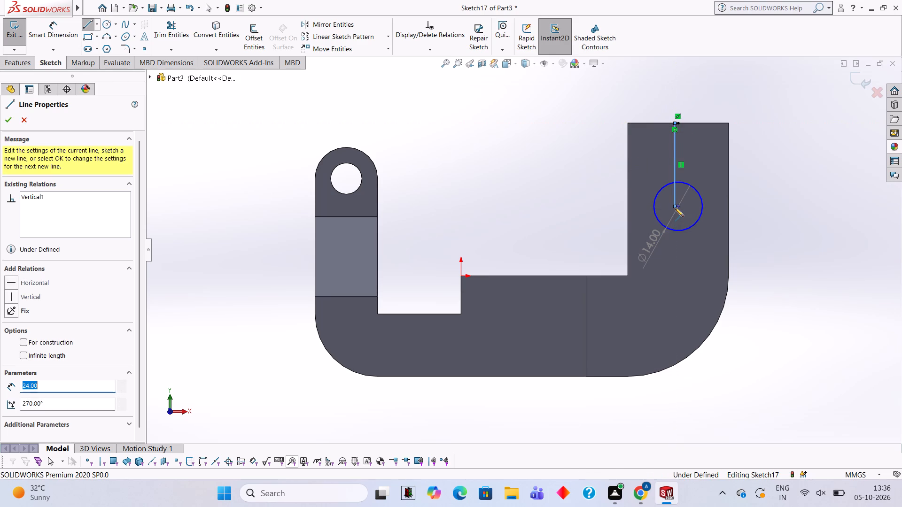
key("Escape")
Draw a 1 mm line along the plate's top edge from its midpoint away from the block, then a vertical line down into the circle.
scroll(674, 170, "down", 4)
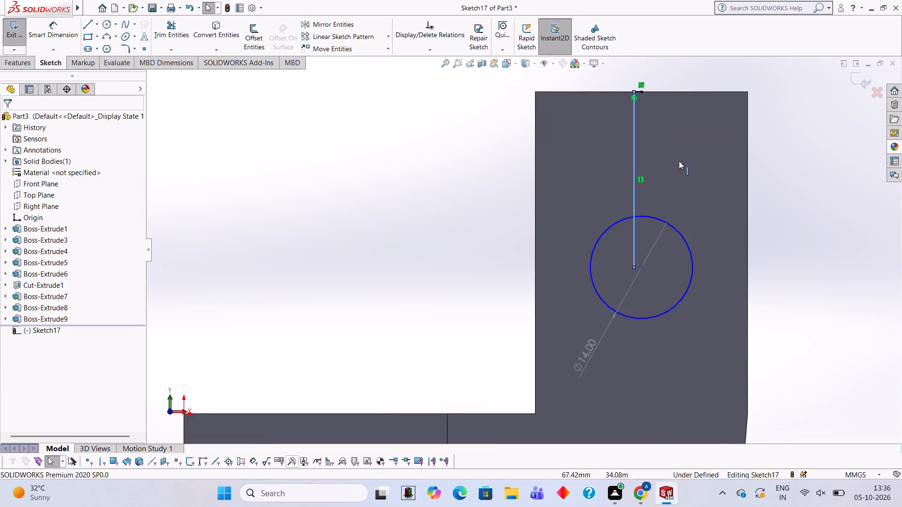
scroll(679, 161, "down", 3)
left_click(90, 25)
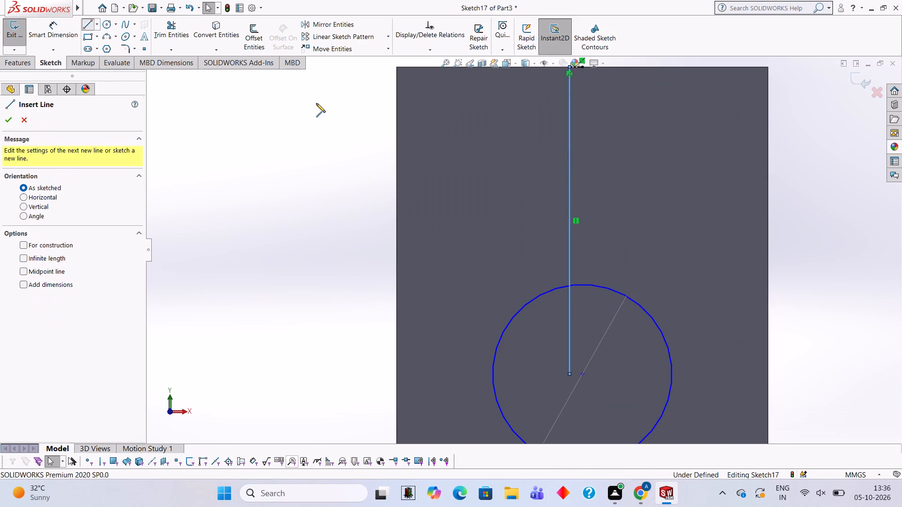
scroll(574, 86, "up", 2)
scroll(575, 101, "down", 1)
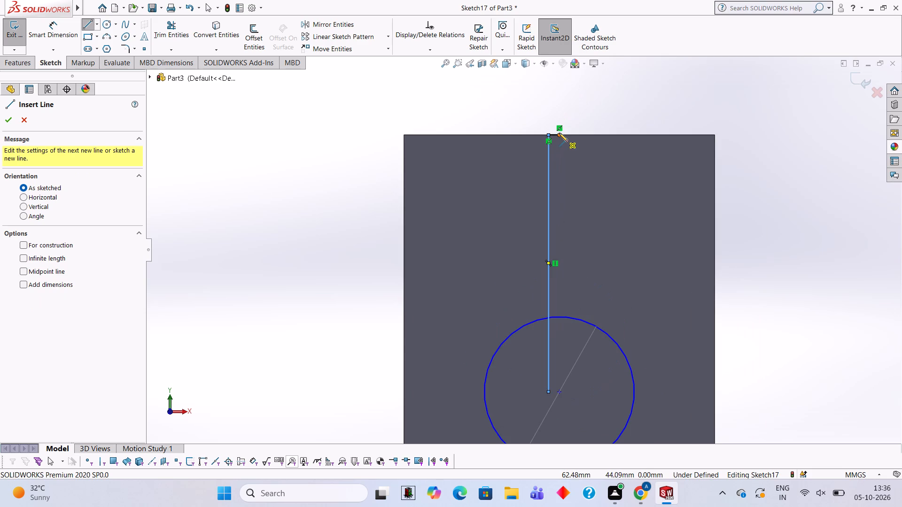
left_click(559, 133)
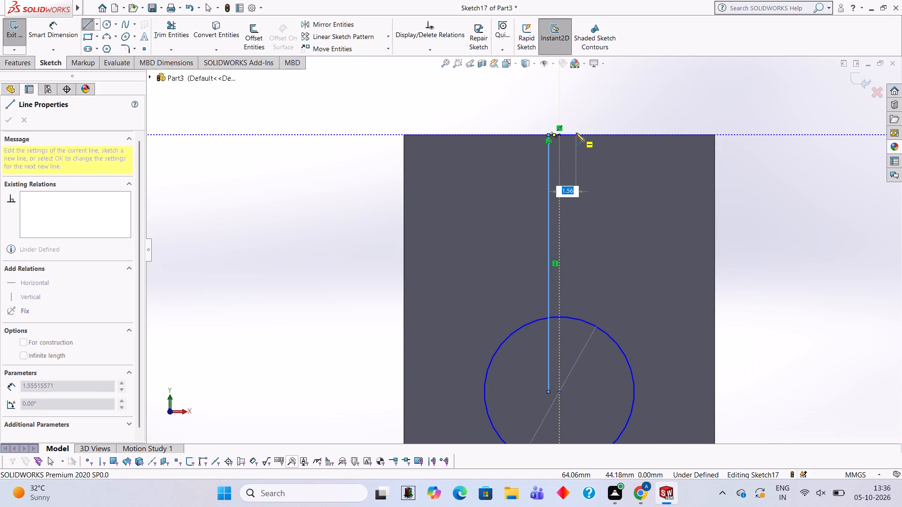
key("1")
key("Return")
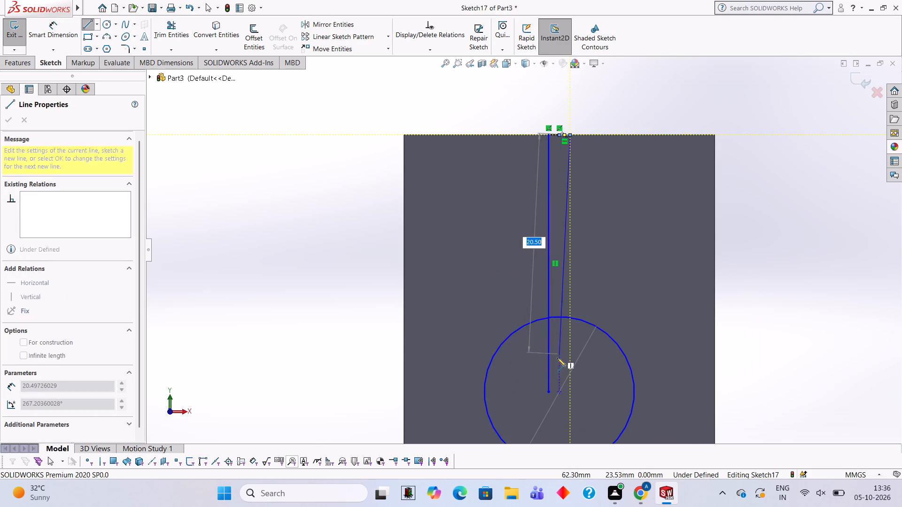
left_click(569, 386)
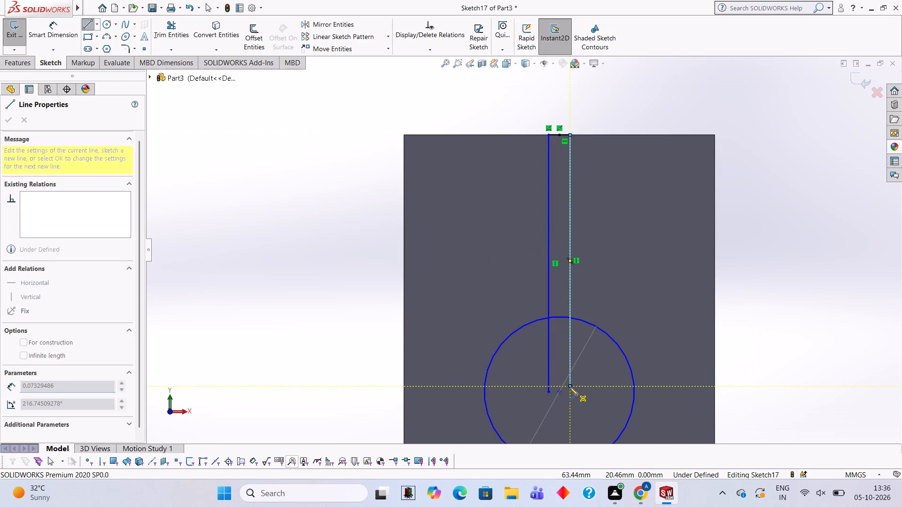
key("Escape")
Trim both vertical line ends inside the 14 mm circle and the short arc between them to form a keyhole outline.
left_click(180, 33)
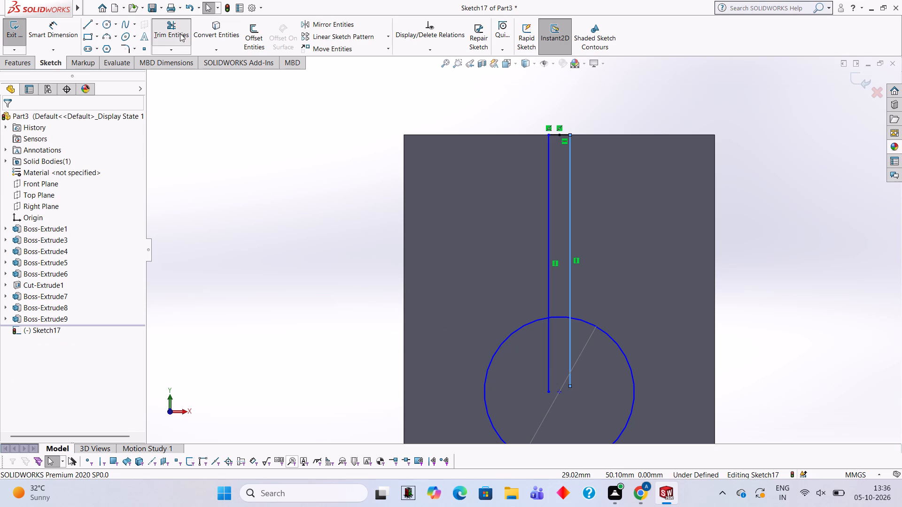
left_click(549, 353)
left_click(572, 357)
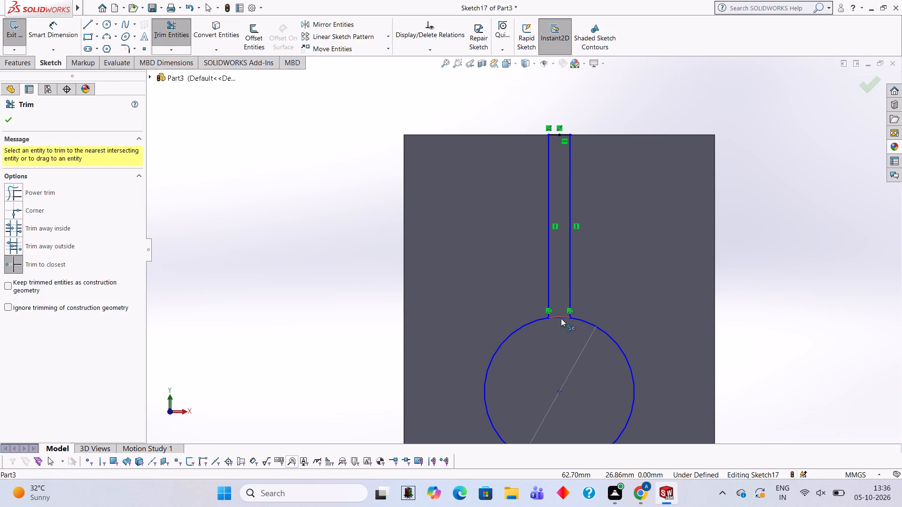
left_click(561, 318)
scroll(533, 350, "up", 2)
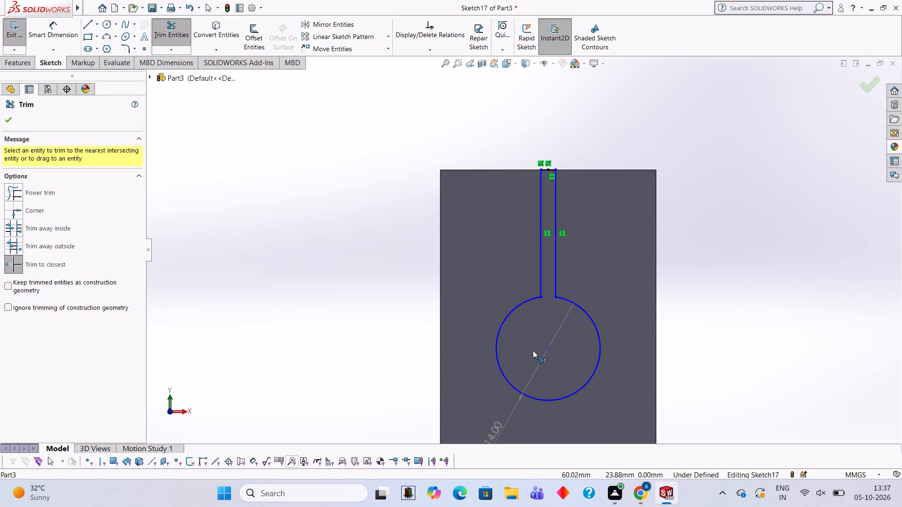
Cut-extrude the keyhole profile Blind 12 mm through the upright plate.
left_click(13, 60)
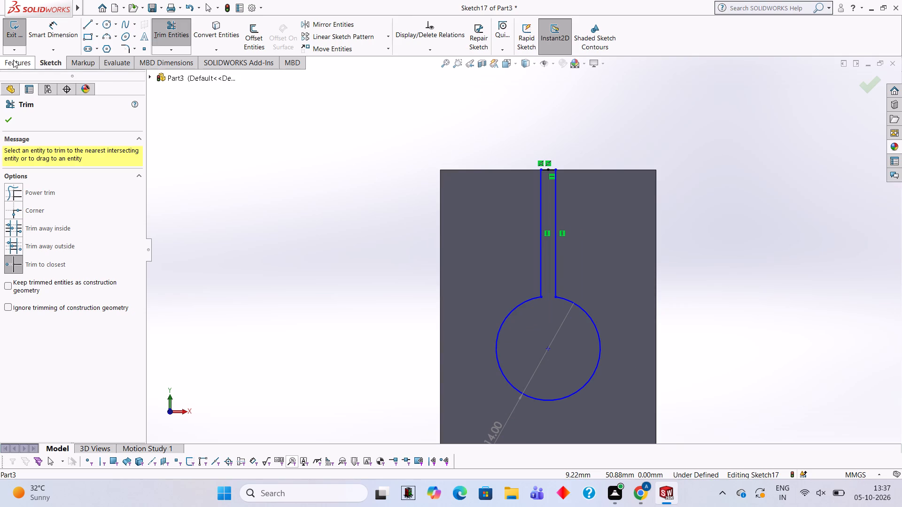
left_click(168, 39)
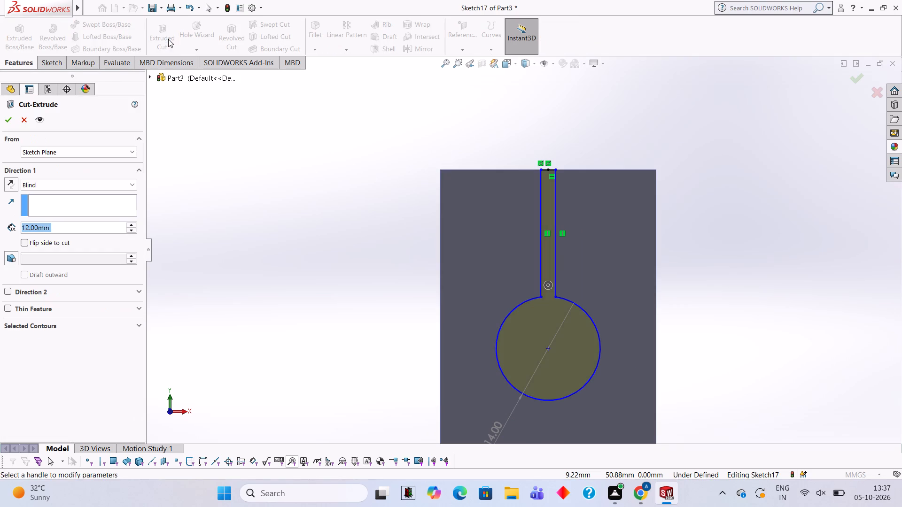
scroll(385, 260, "up", 1)
middle_click_drag(361, 278, 439, 295)
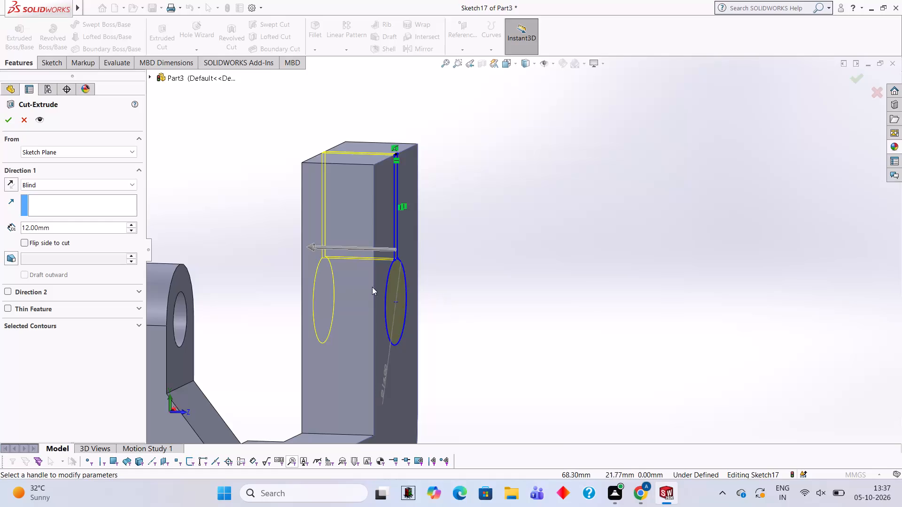
middle_click_drag(310, 287, 328, 286)
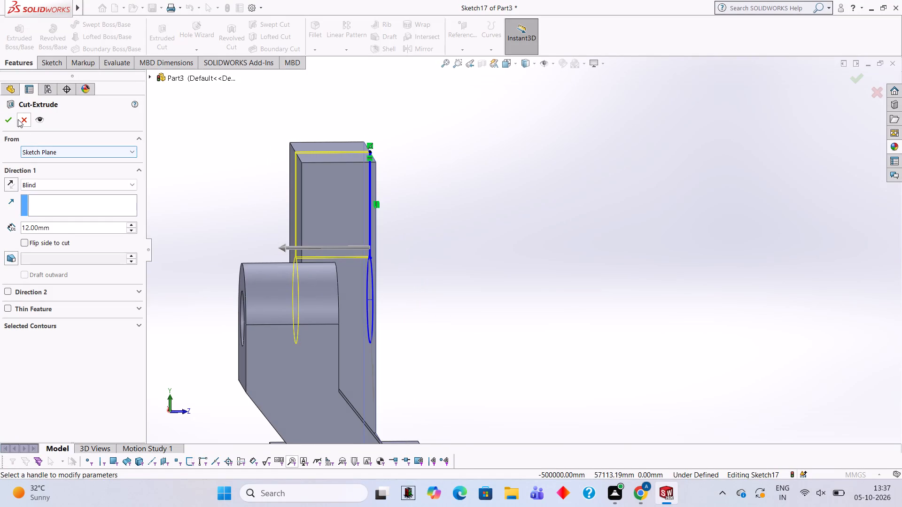
left_click(11, 117)
left_click(515, 182)
Examine the slotted hole in the upright plate and the overall shape of the part.
middle_click_drag(529, 185, 529, 185)
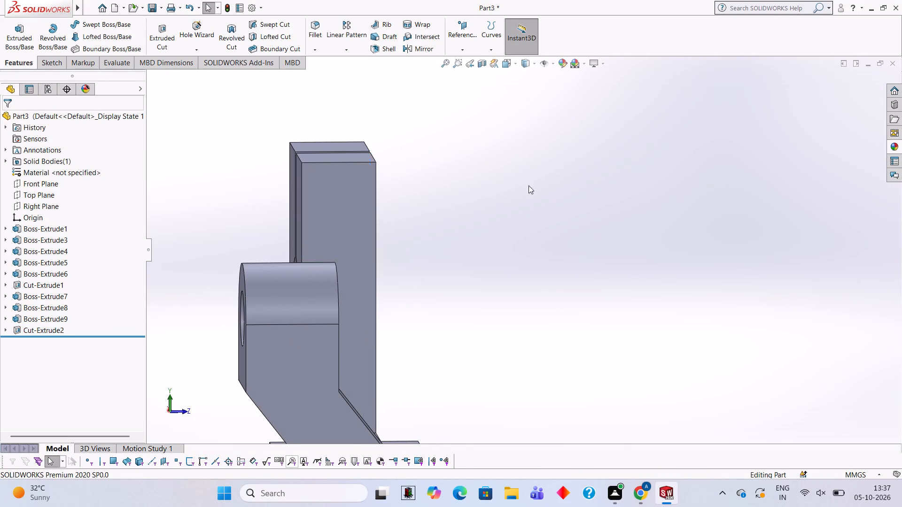
middle_click_drag(529, 185, 472, 191)
scroll(475, 207, "up", 2)
middle_click_drag(594, 248, 569, 248)
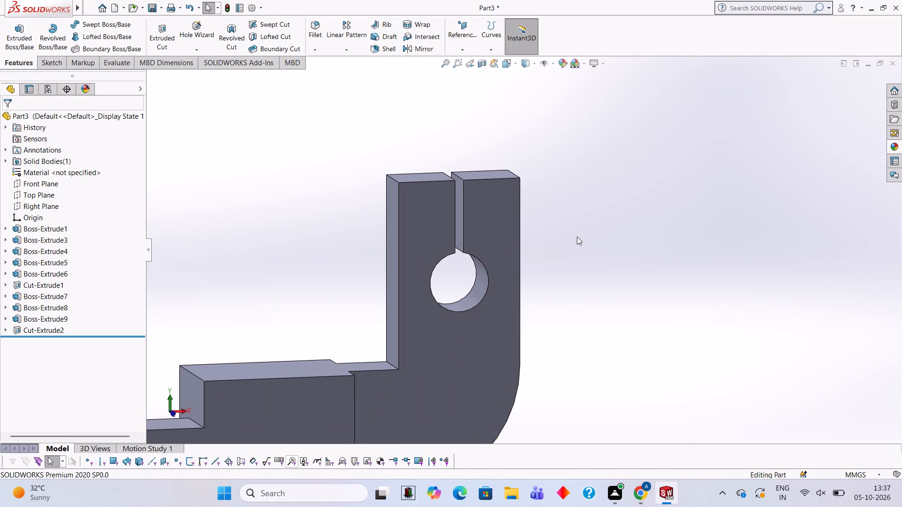
scroll(419, 323, "up", 2)
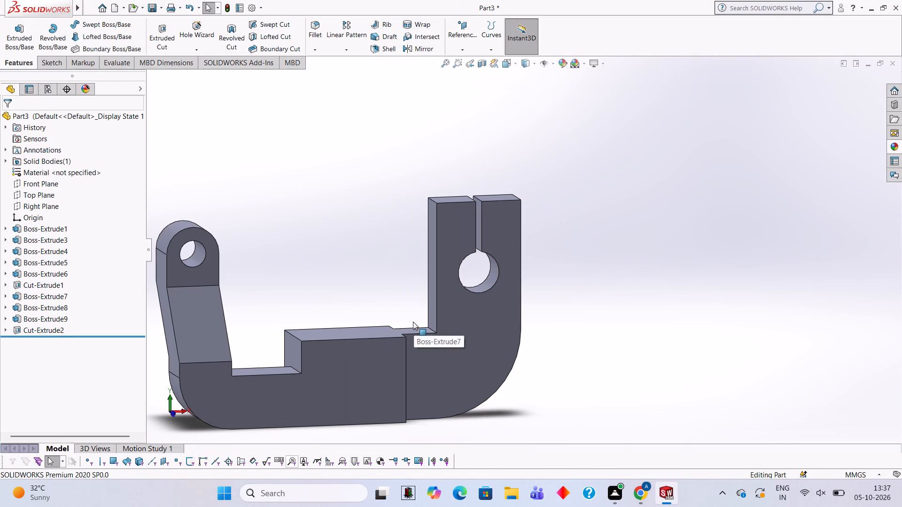
scroll(366, 343, "up", 2)
scroll(370, 338, "down", 2)
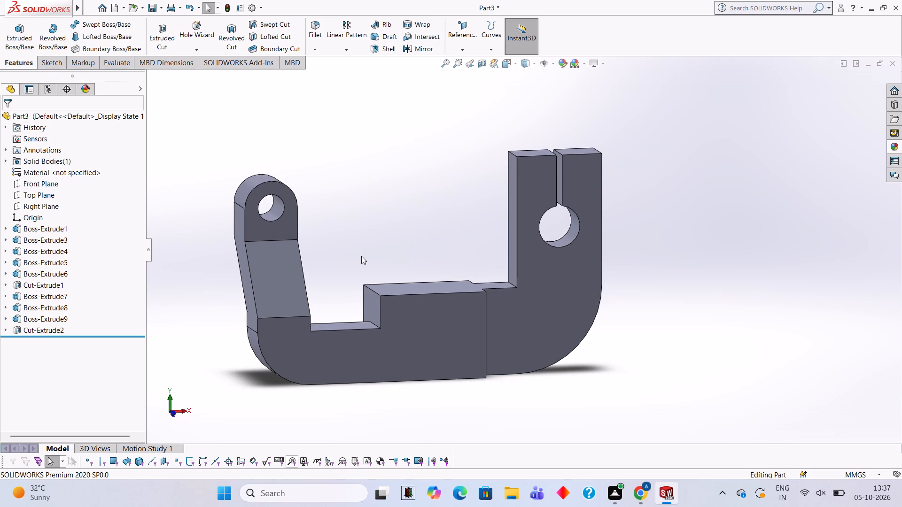
scroll(361, 256, "down", 1)
scroll(362, 257, "up", 1)
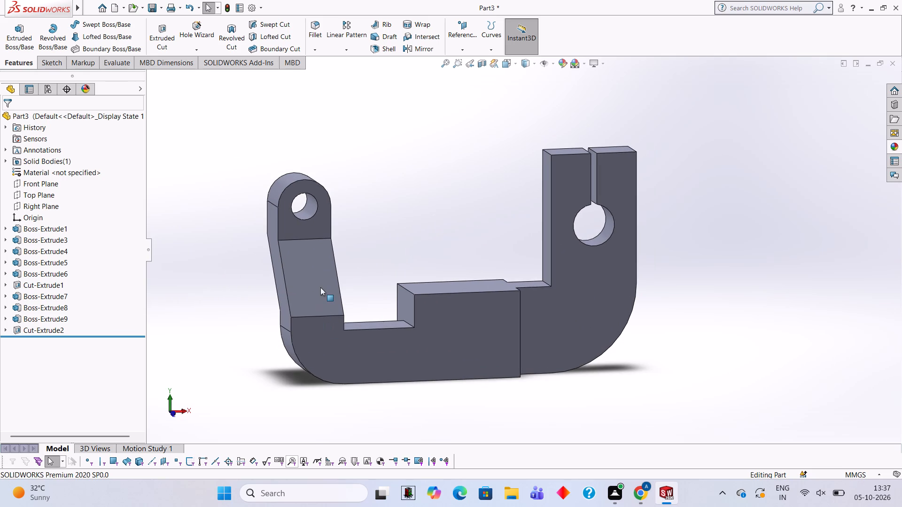
scroll(321, 284, "up", 1)
scroll(331, 267, "down", 2)
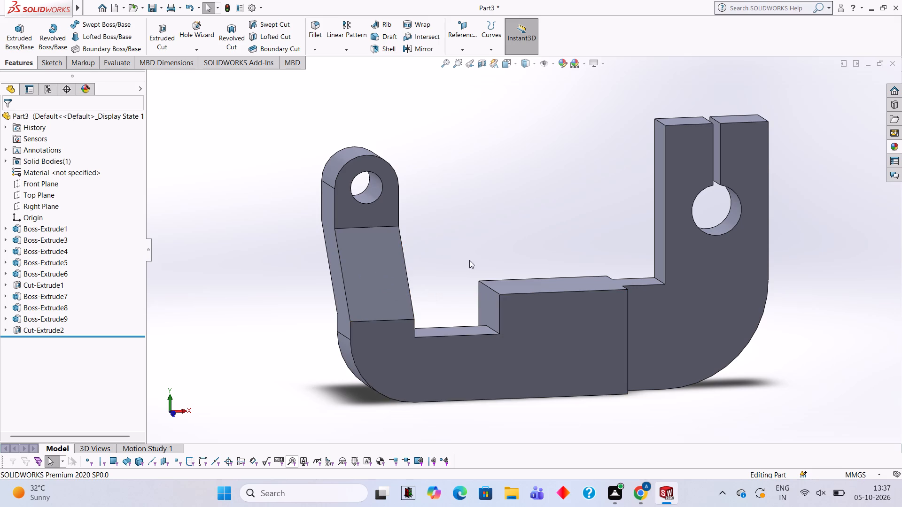
scroll(474, 262, "up", 1)
scroll(475, 262, "down", 1)
scroll(709, 293, "down", 1)
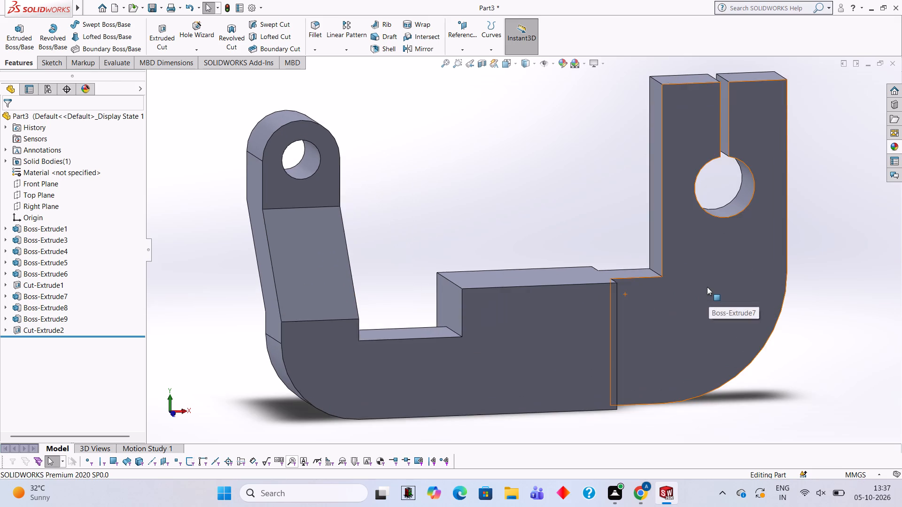
scroll(707, 285, "up", 1)
scroll(520, 242, "up", 1)
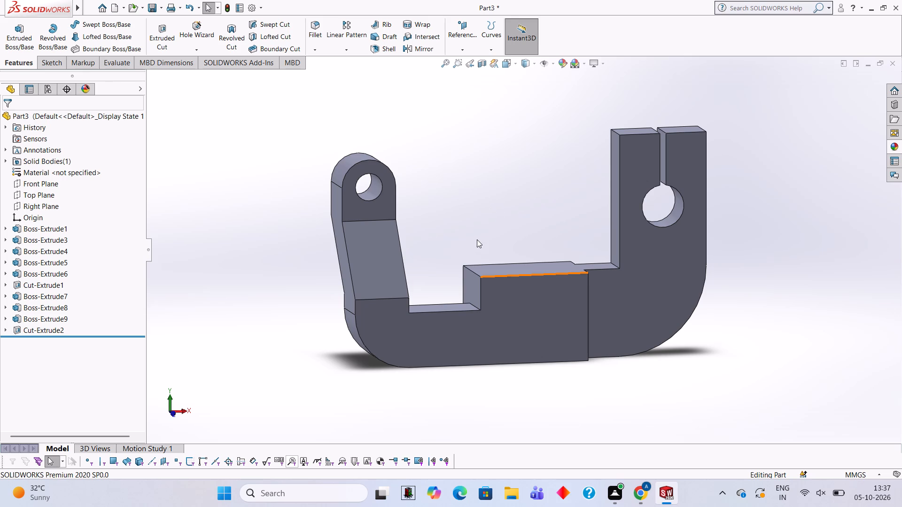
Start a sketch on the block's top face and draw a corner rectangle about 26.7 mm long inside the block outline.
middle_click_drag(477, 237, 450, 392)
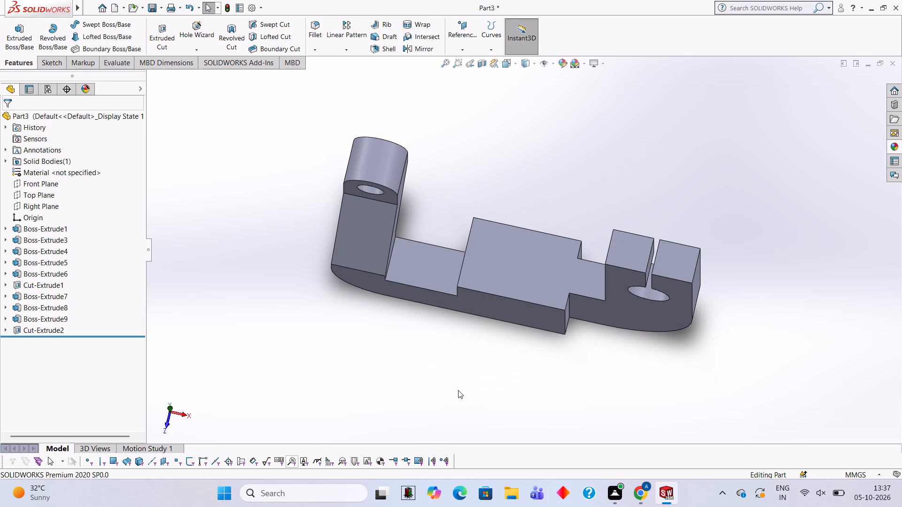
left_click(513, 273)
left_click(558, 246)
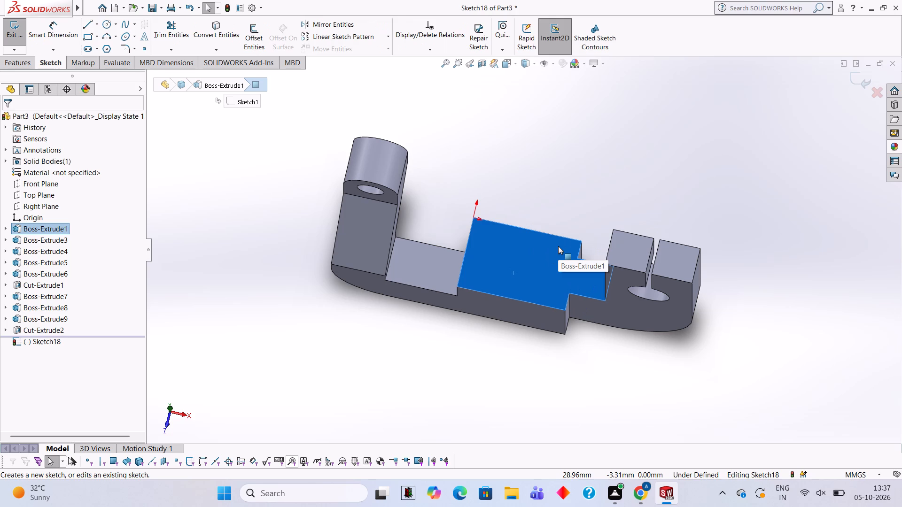
key("ctrl+8")
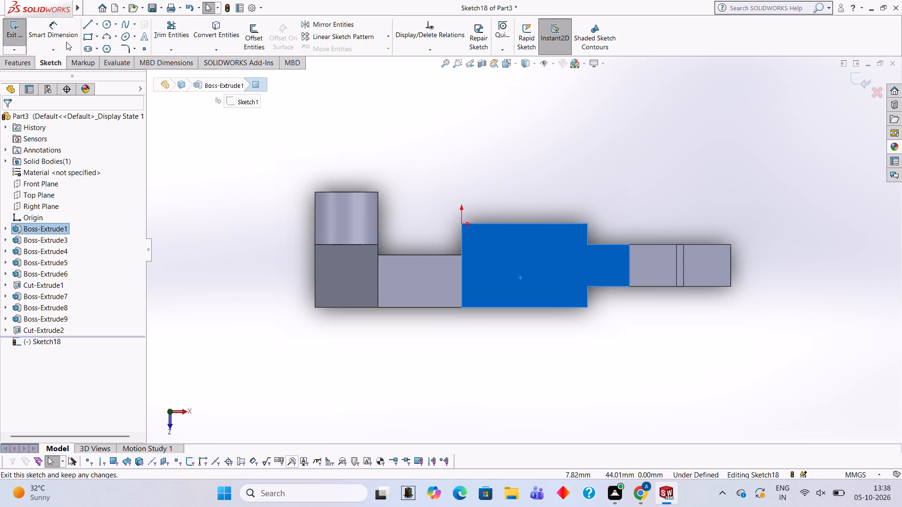
left_click(91, 33)
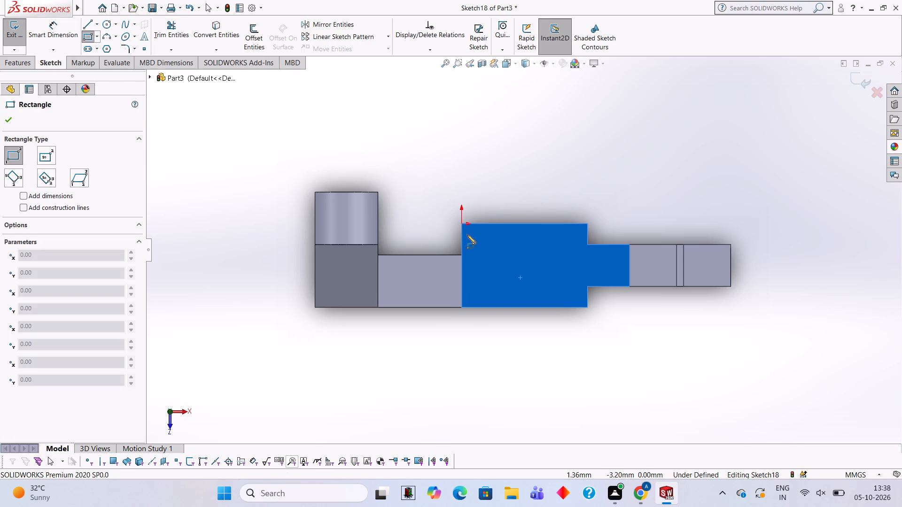
scroll(484, 238, "down", 2)
left_click(482, 242)
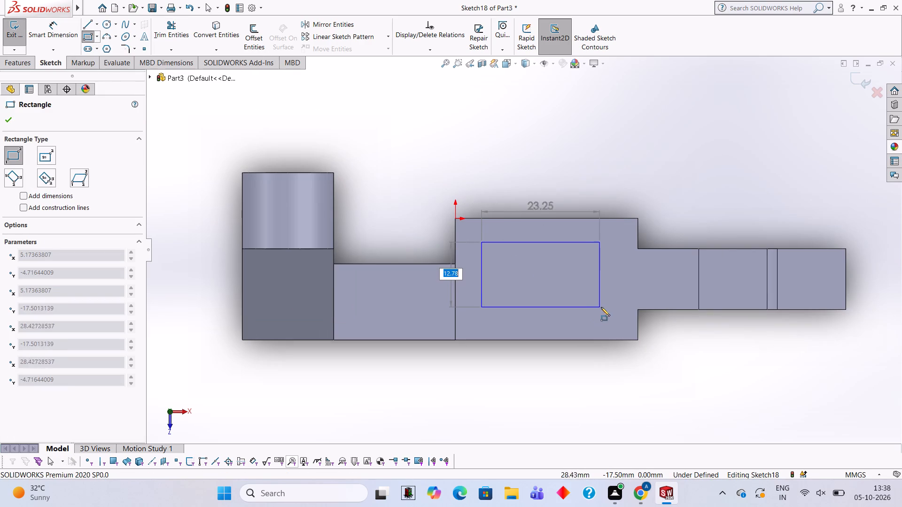
left_click(617, 315)
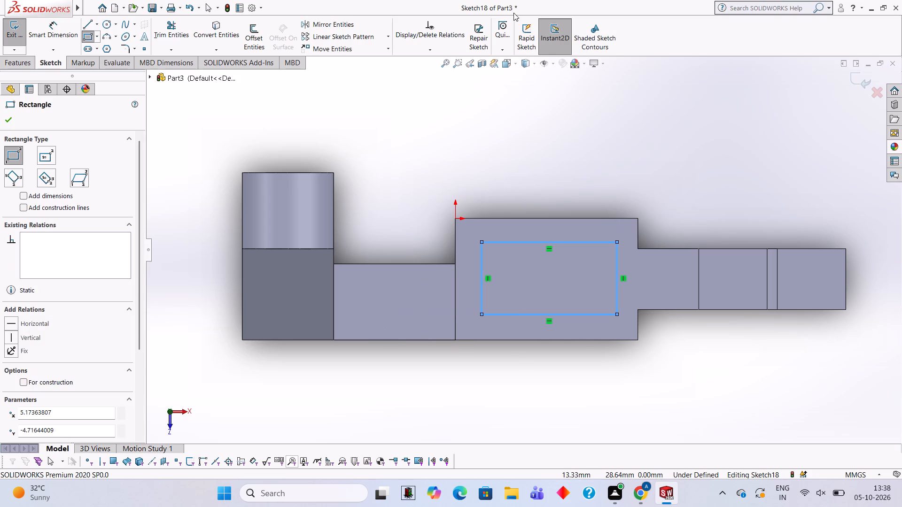
Dimension each long side of the rectangle 6 mm from the block's adjacent long edge.
left_click(79, 36)
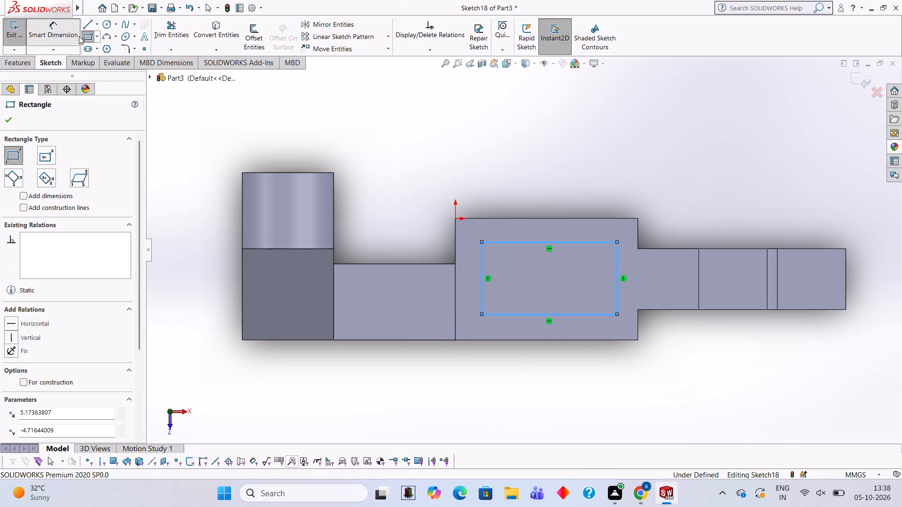
left_click(559, 243)
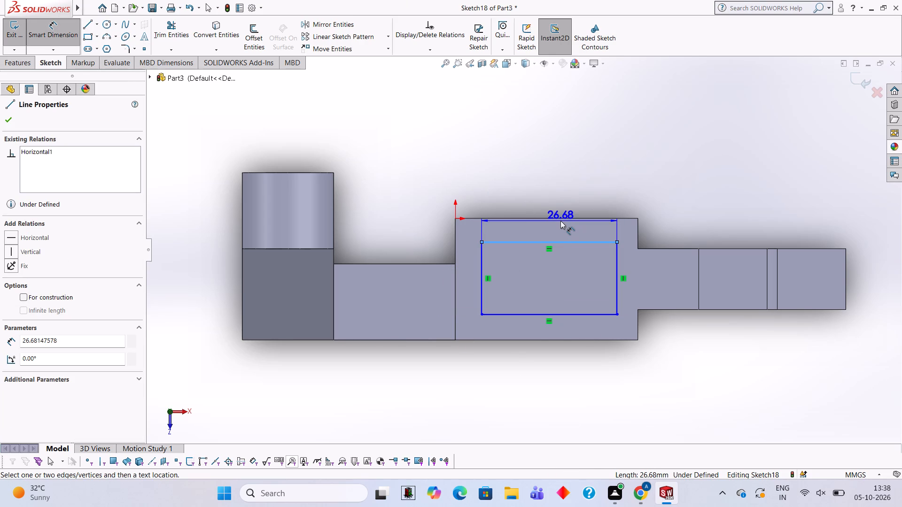
left_click(560, 219)
left_click(614, 147)
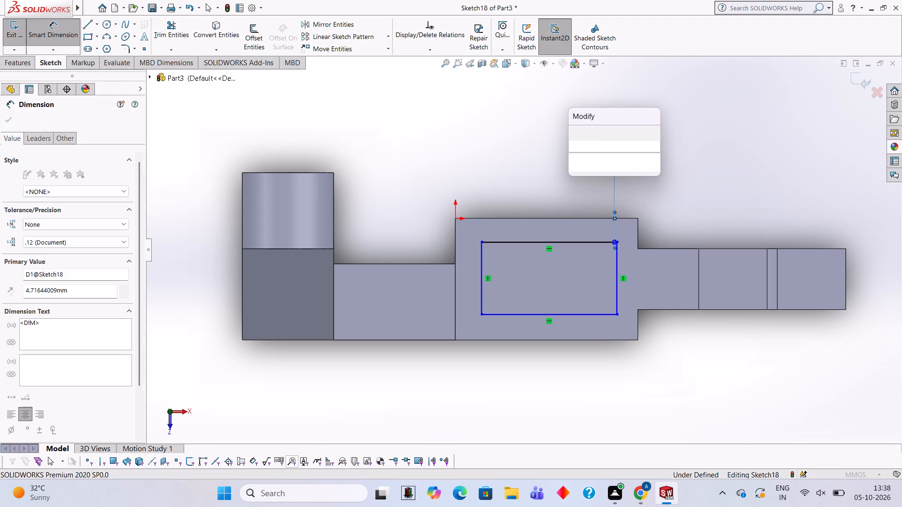
key("6")
key("Return")
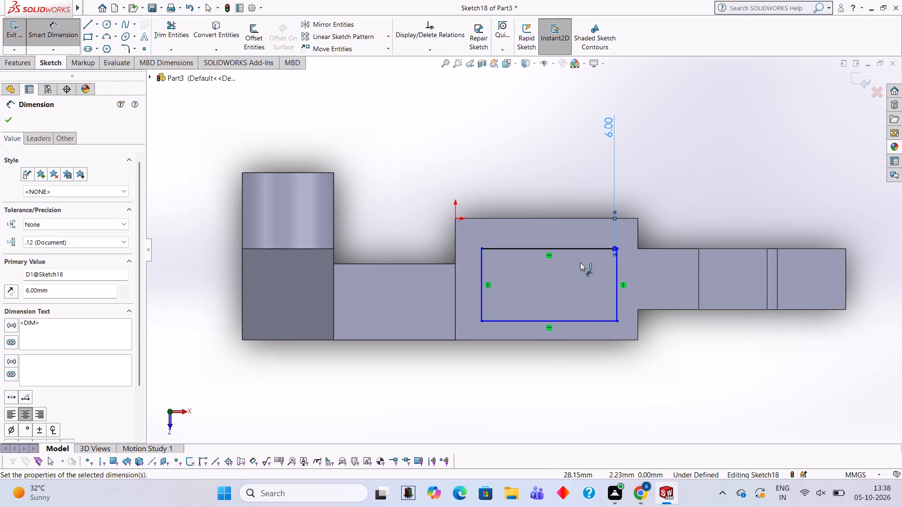
left_click(576, 319)
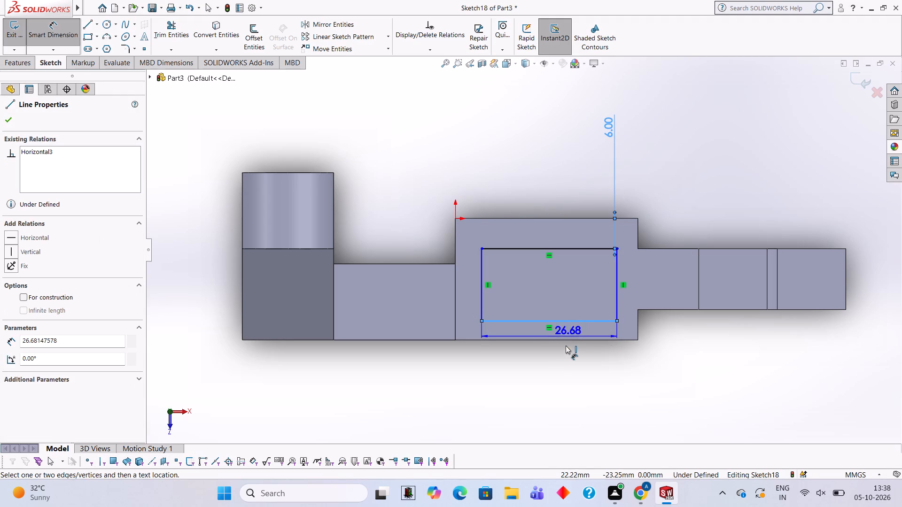
left_click(568, 340)
left_click(555, 373)
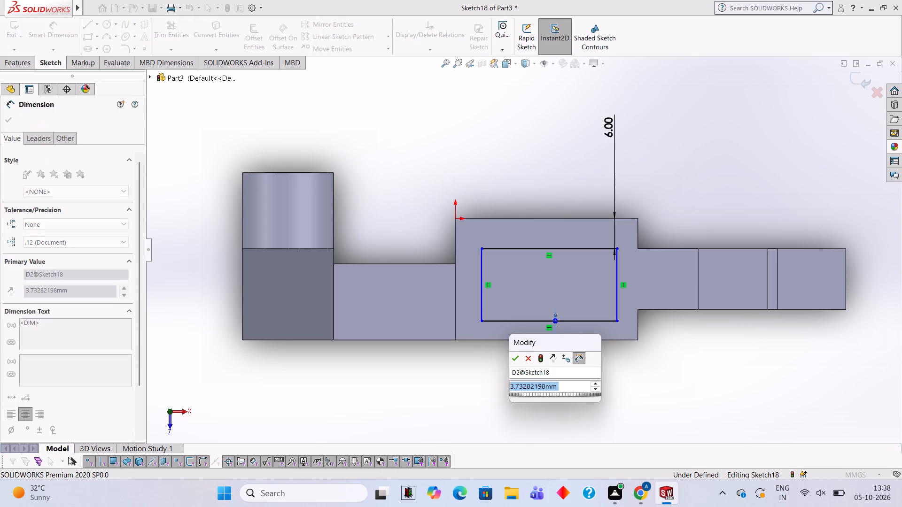
key("6")
key("Return")
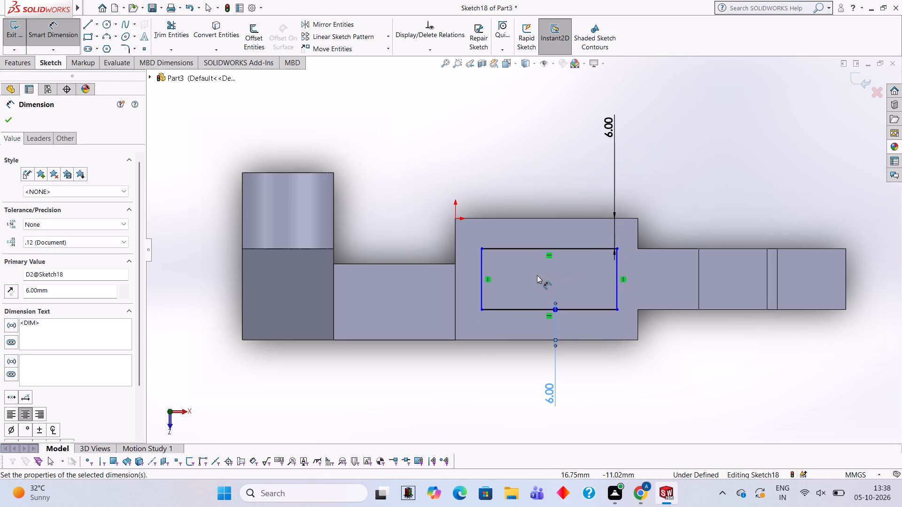
Dimension each short side of the rectangle 6 mm from the block's adjacent short edge.
left_click(482, 274)
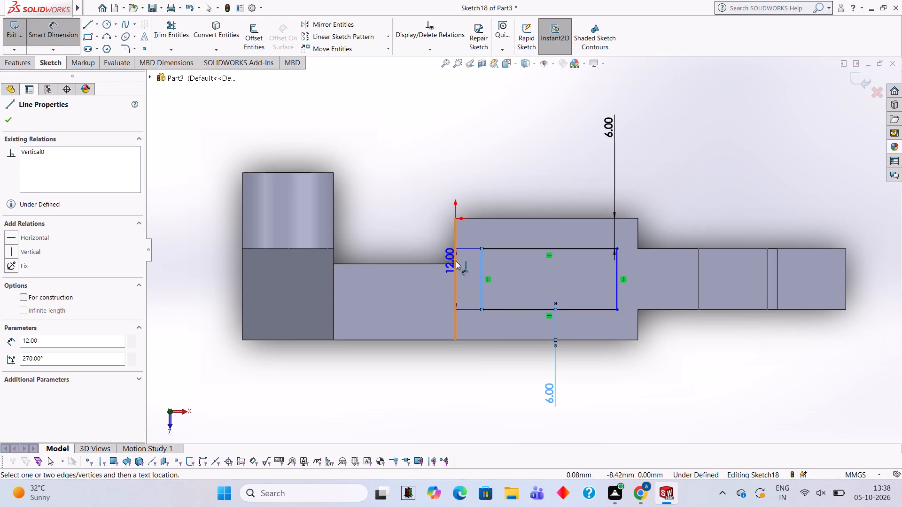
left_click(456, 261)
left_click(466, 141)
key("6")
key("Return")
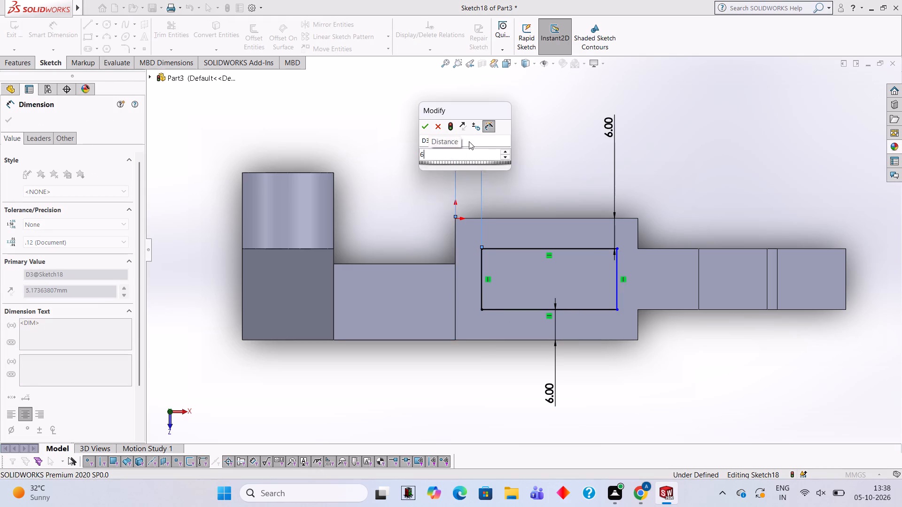
left_click(616, 262)
left_click(637, 240)
left_click(638, 146)
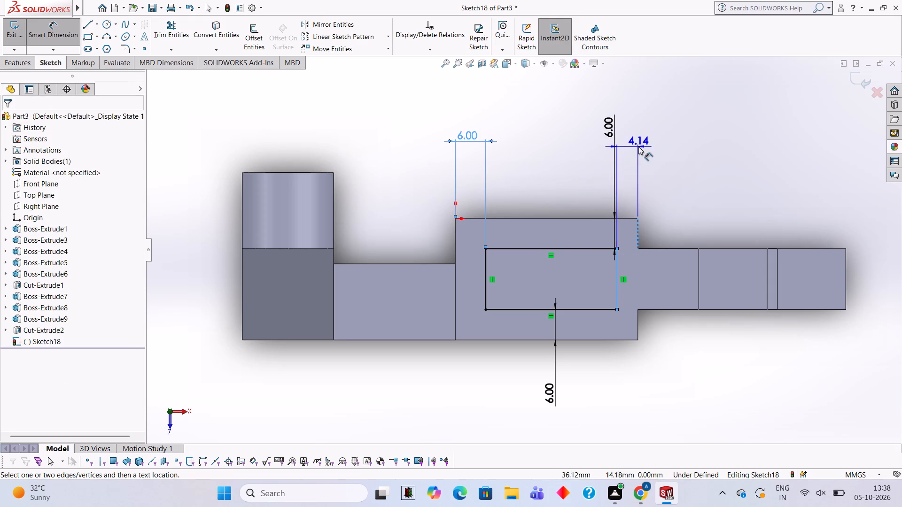
key("6")
key("Return")
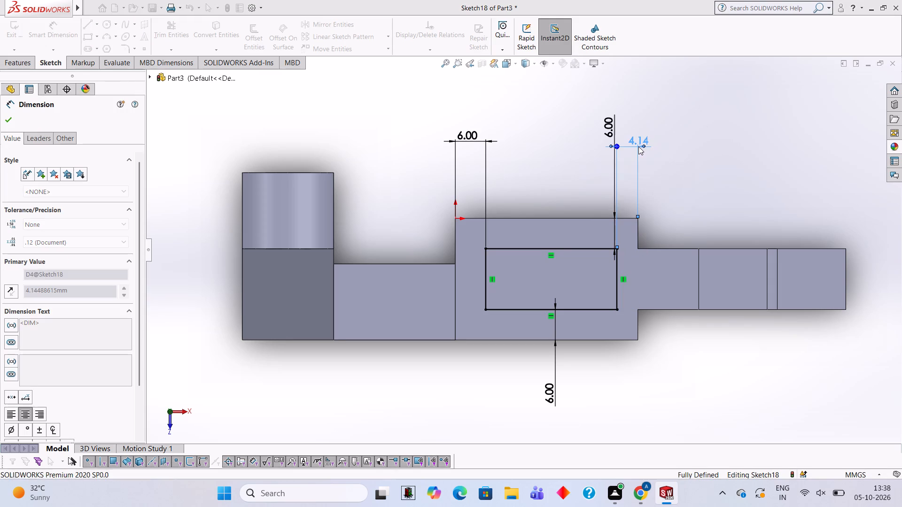
key("Escape")
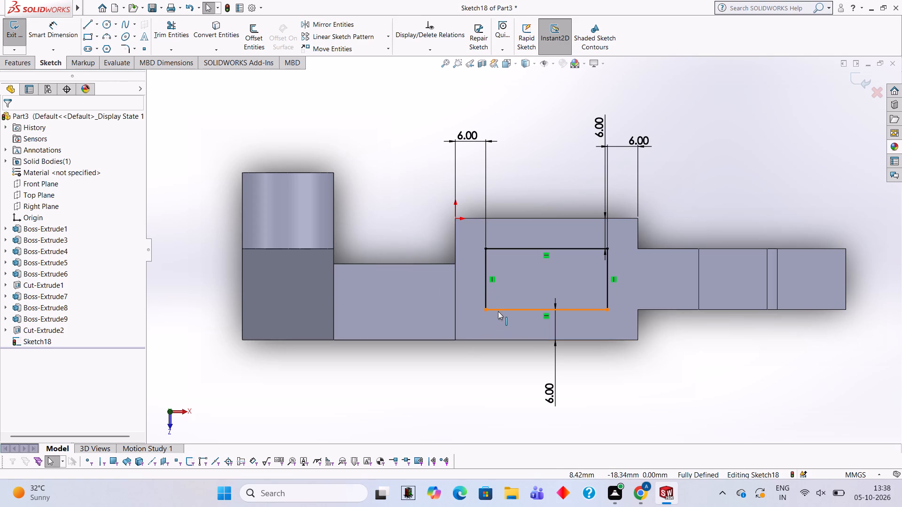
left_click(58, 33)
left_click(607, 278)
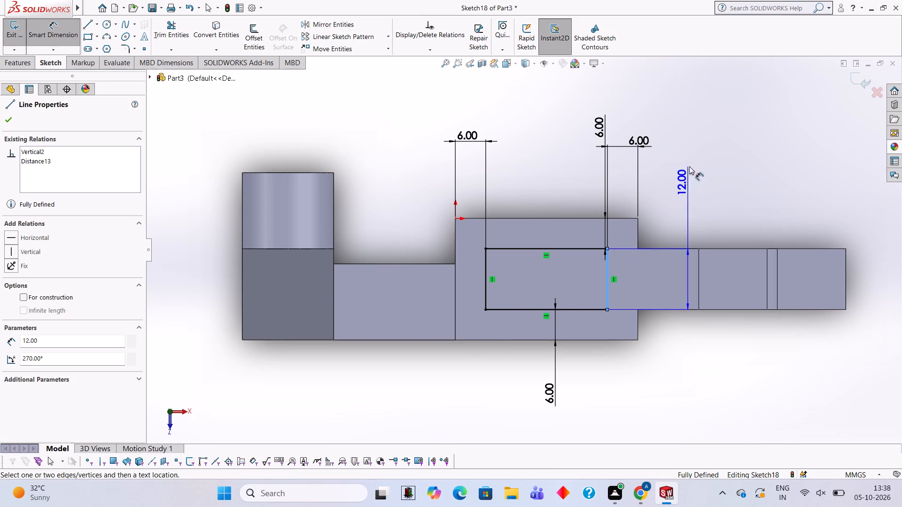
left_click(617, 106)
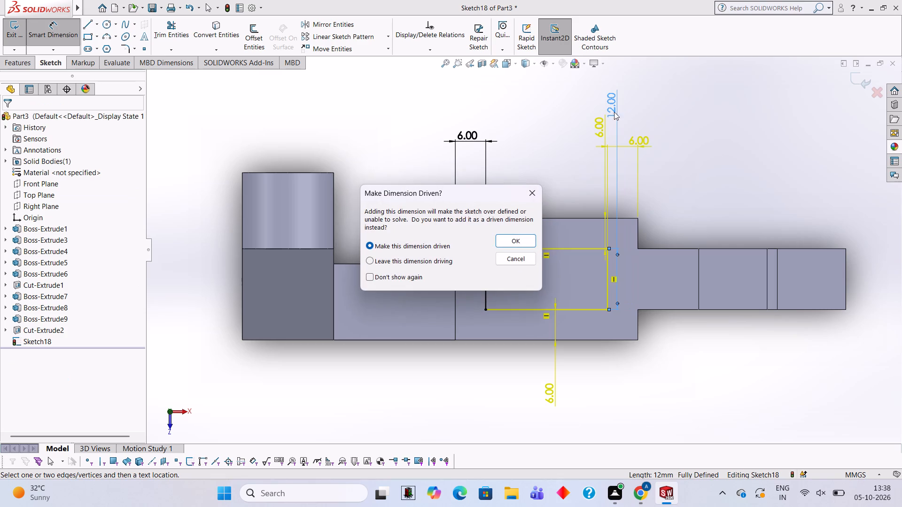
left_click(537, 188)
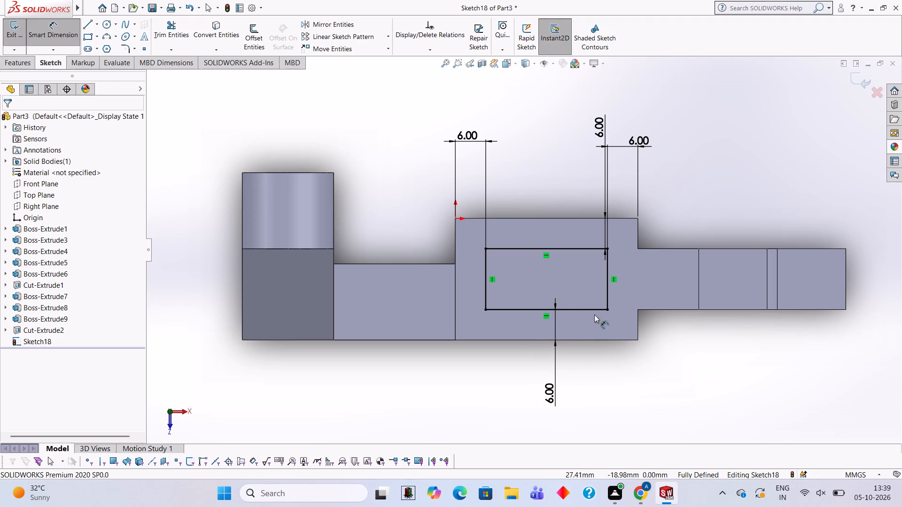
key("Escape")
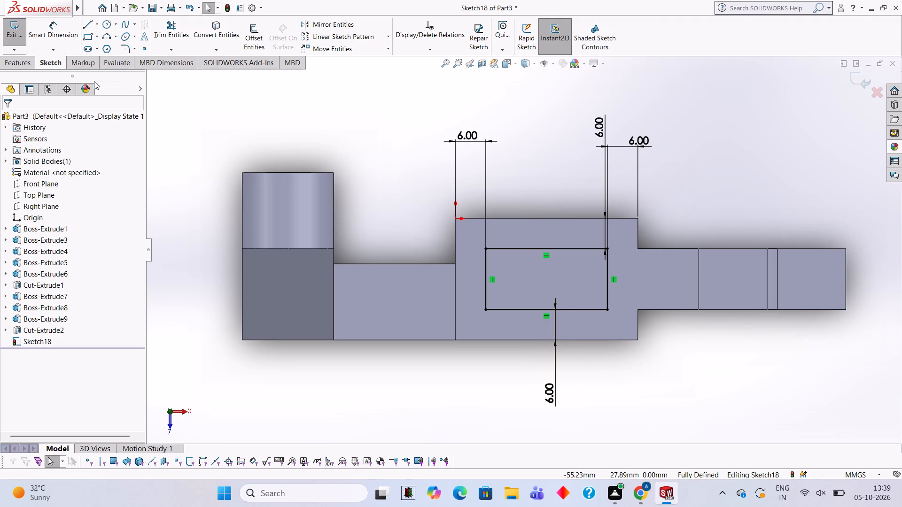
Cut-extrude the rectangle Blind 50 mm down through the block.
left_click(16, 68)
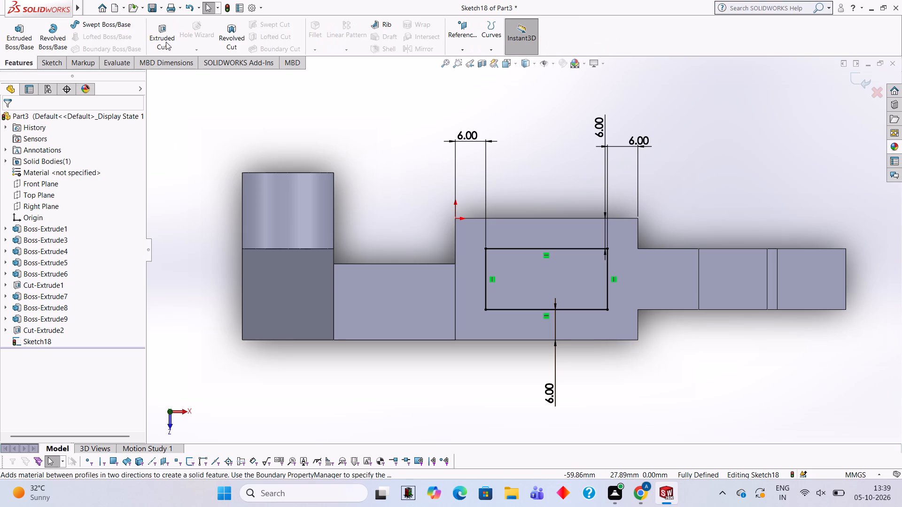
left_click(166, 42)
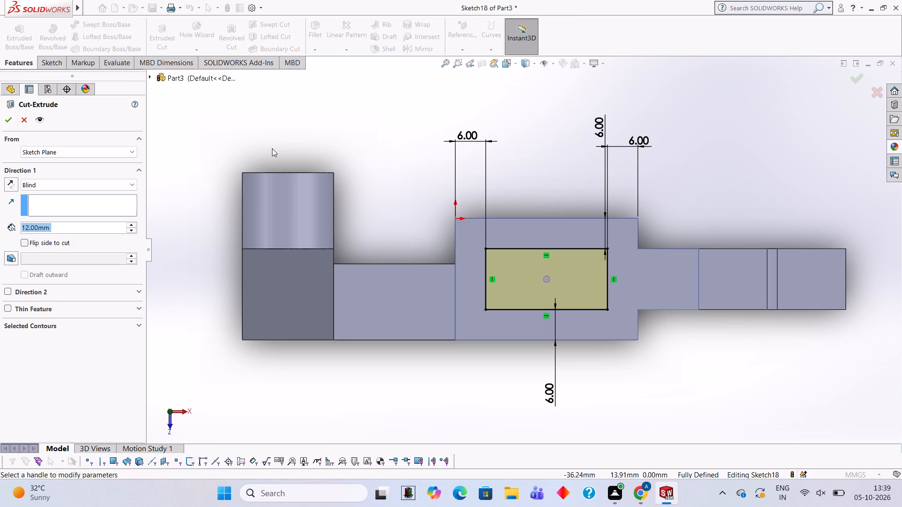
middle_click_drag(475, 387, 482, 249)
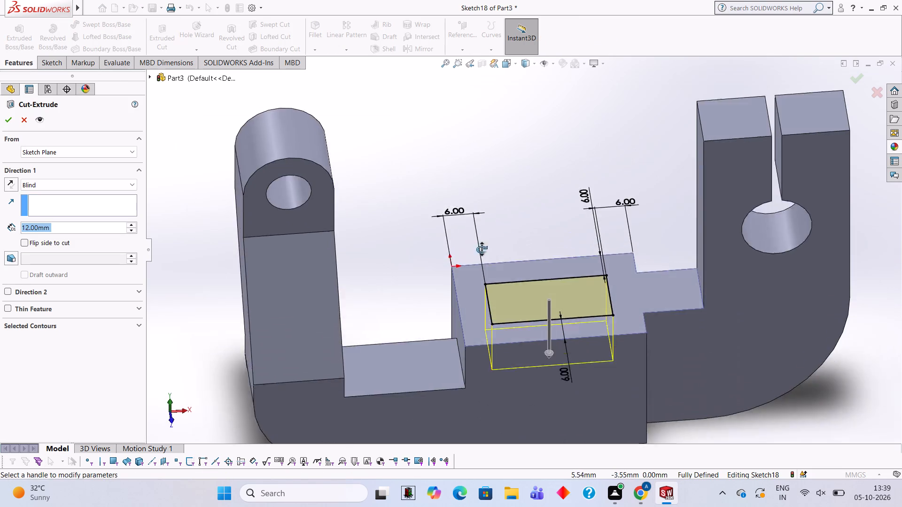
middle_click_drag(482, 249, 478, 218)
left_click(93, 224)
key("BackSpace")
key("BackSpace")
key("BackSpace")
key("BackSpace")
key("BackSpace")
key("BackSpace")
key("BackSpace")
key("BackSpace")
key("BackSpace")
key("BackSpace")
key("BackSpace")
key("BackSpace")
key("BackSpace")
key("BackSpace")
key("BackSpace")
key("BackSpace")
key("BackSpace")
key("BackSpace")
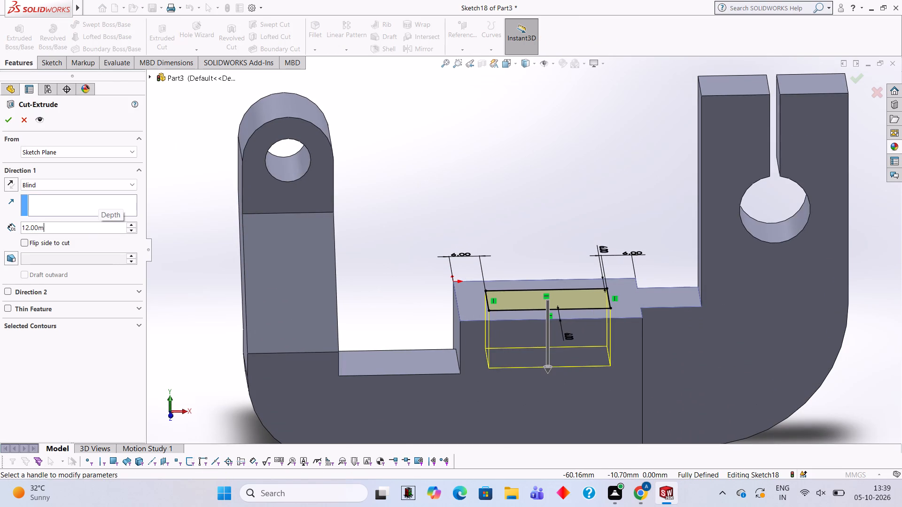
key("5")
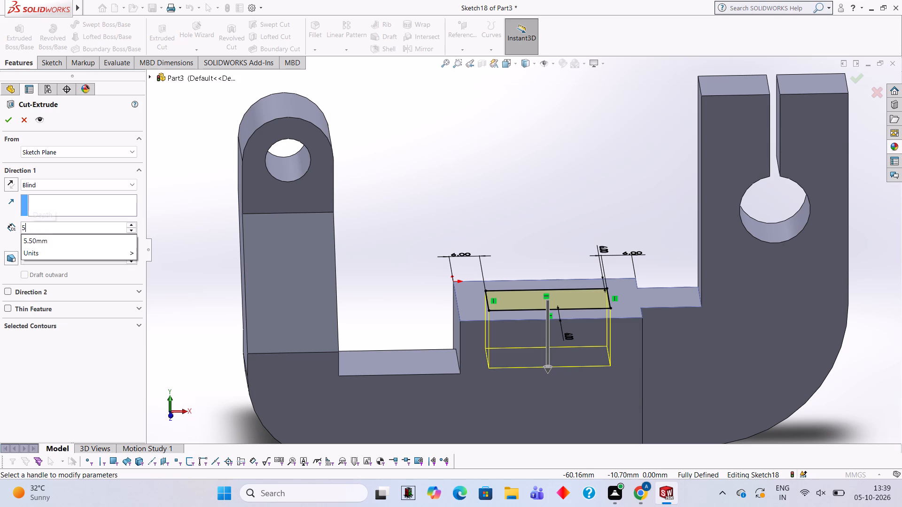
key("0")
key("Return")
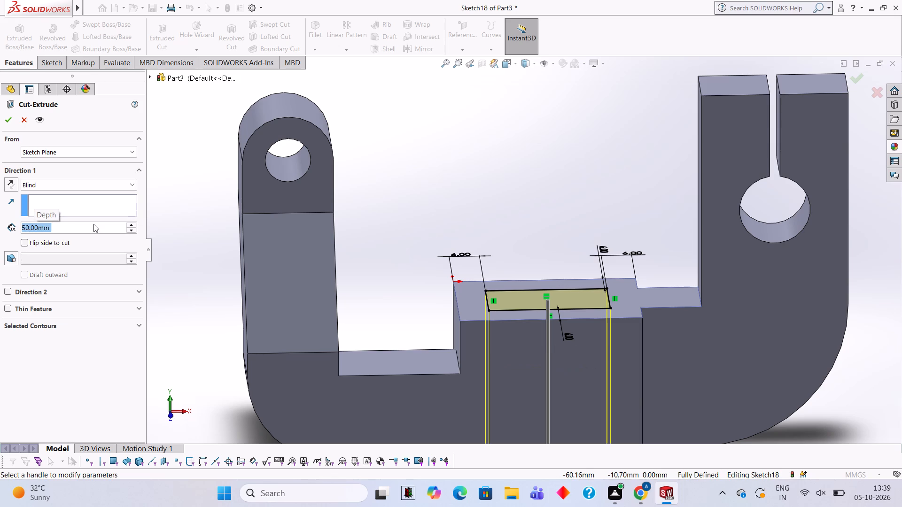
scroll(617, 322, "up", 2)
scroll(499, 353, "up", 4)
scroll(500, 353, "down", 2)
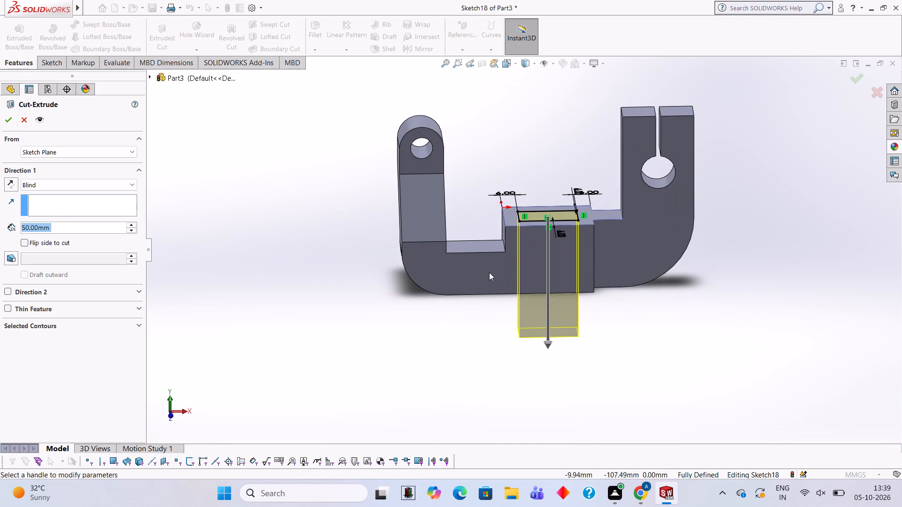
scroll(530, 130, "down", 2)
left_click(11, 119)
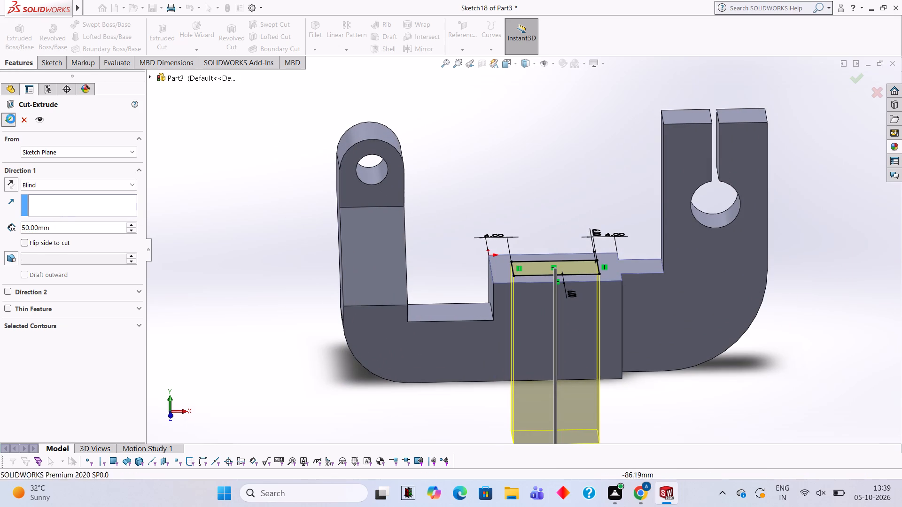
left_click(262, 183)
Examine the rectangular opening in the block and the overall shape of the part.
scroll(561, 220, "up", 2)
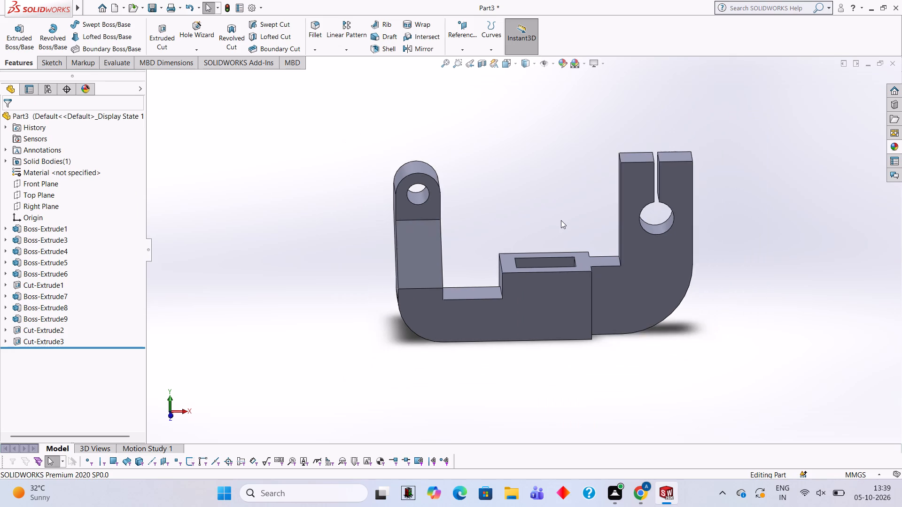
middle_click_drag(560, 218, 566, 292)
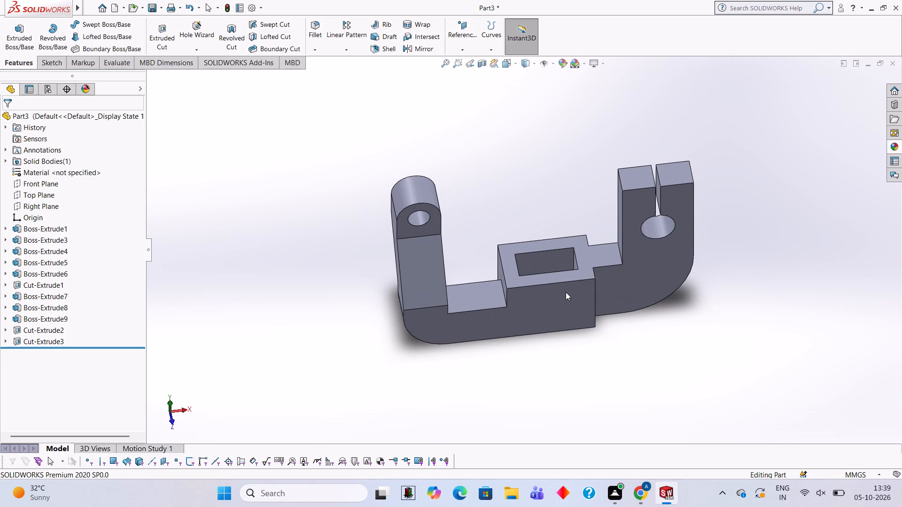
middle_click_drag(523, 334, 530, 291)
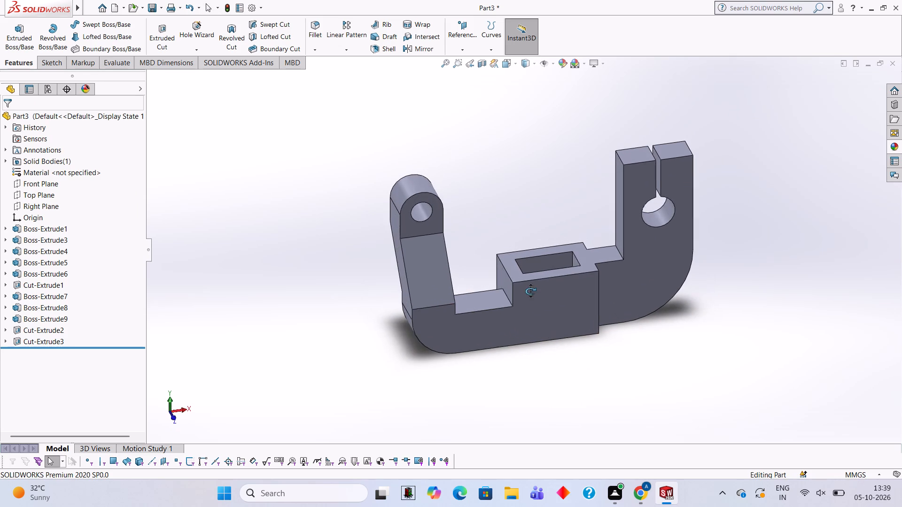
middle_click_drag(530, 291, 527, 289)
middle_click_drag(530, 356, 529, 330)
middle_click_drag(526, 357, 547, 347)
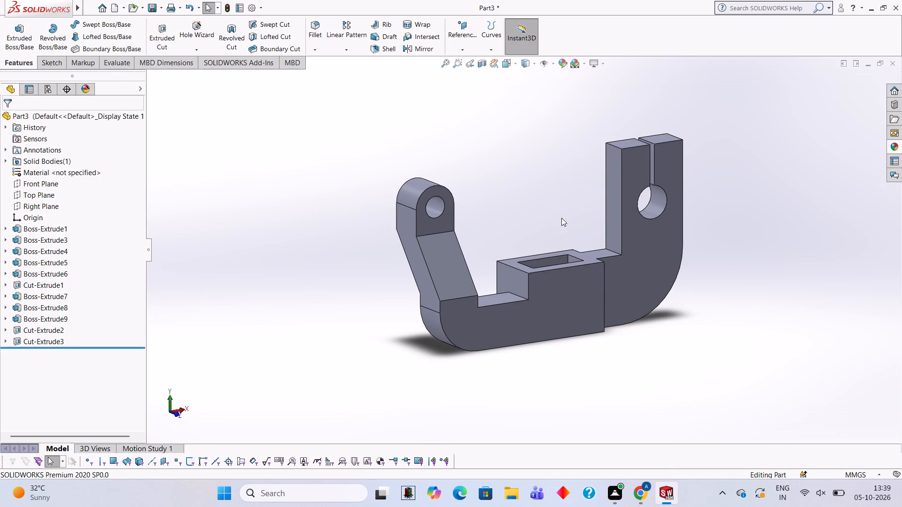
Start a sketch on the upright plate's narrow side face that faces the holed arm, viewed face-on.
middle_click_drag(560, 229, 614, 244)
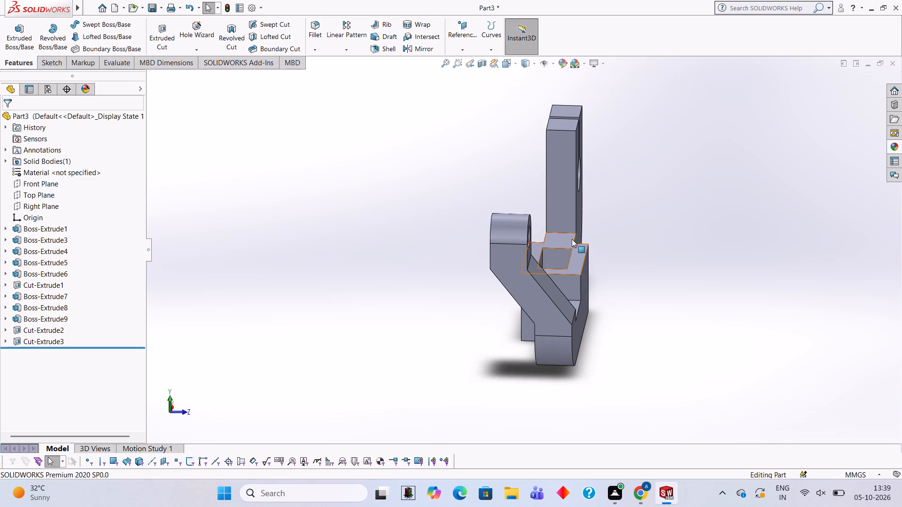
left_click(560, 141)
left_click(598, 119)
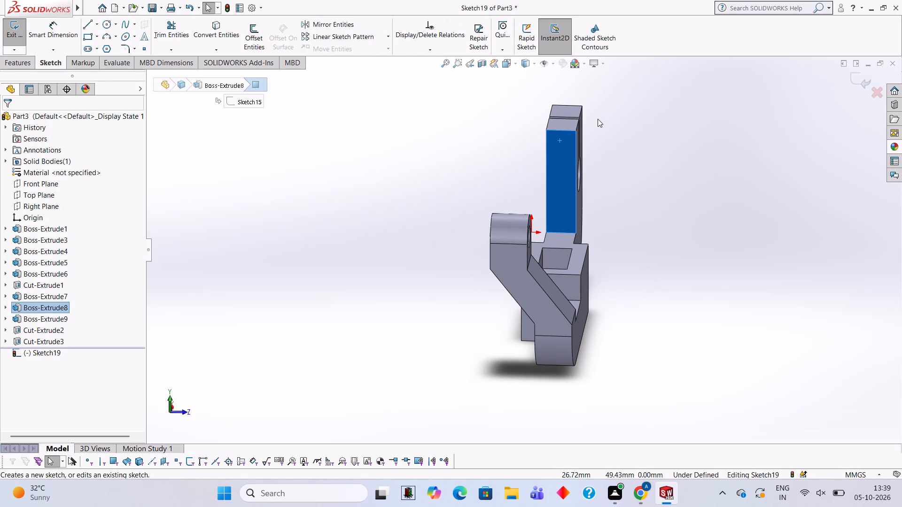
key("ctrl+8")
left_click(598, 119, "ctrl")
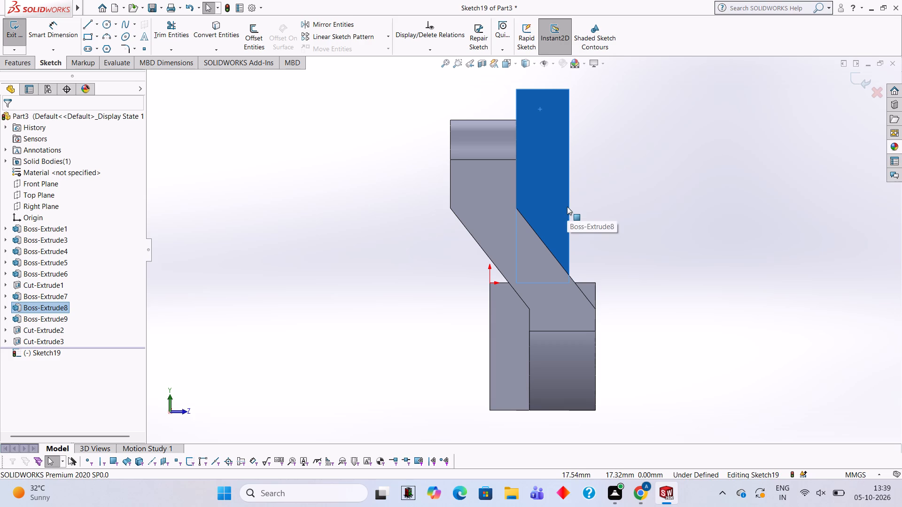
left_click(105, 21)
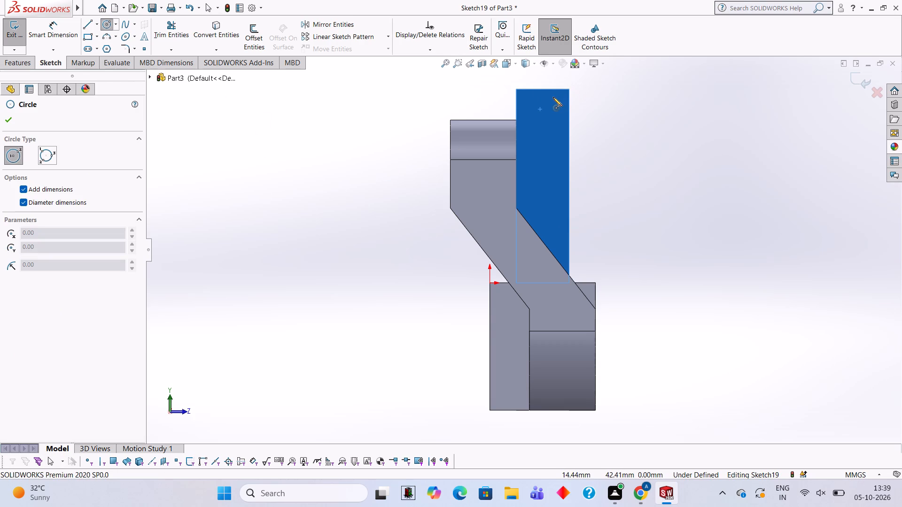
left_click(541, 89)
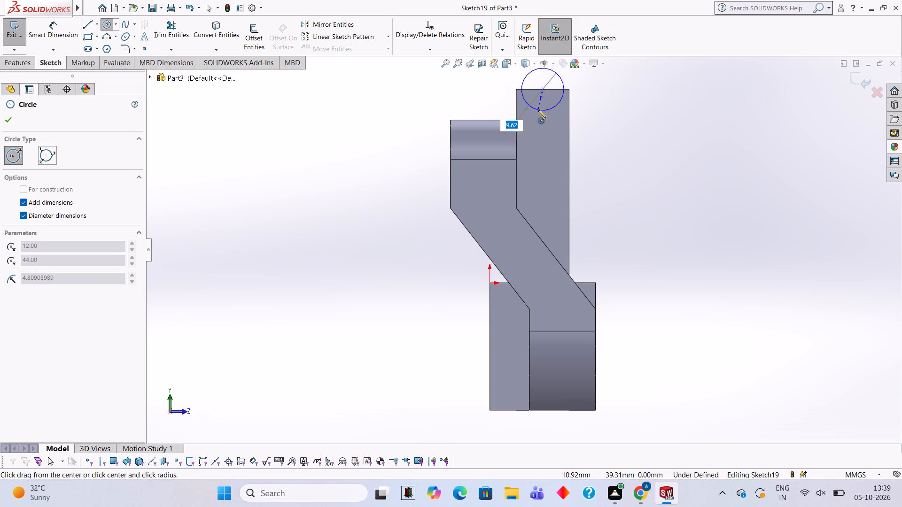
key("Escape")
Draw a 6 mm vertical line downward from the midpoint of the plate face's top edge.
left_click(88, 24)
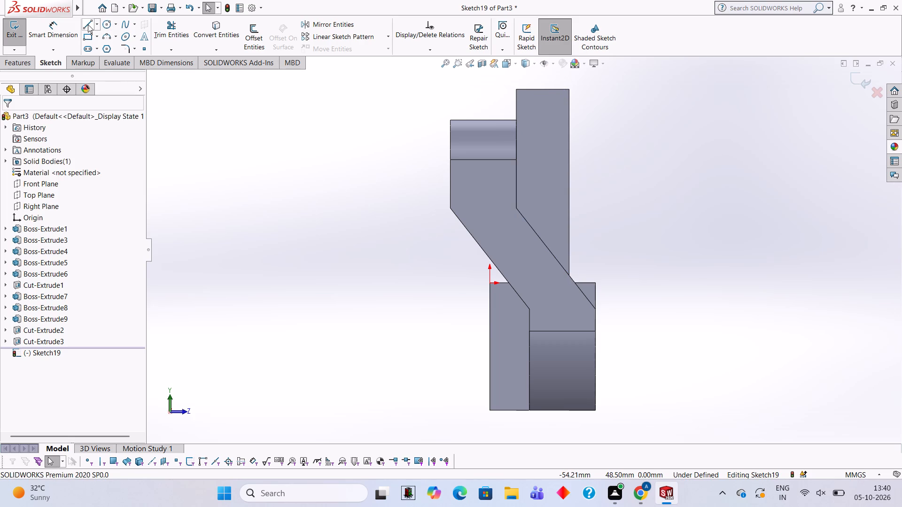
left_click(543, 90)
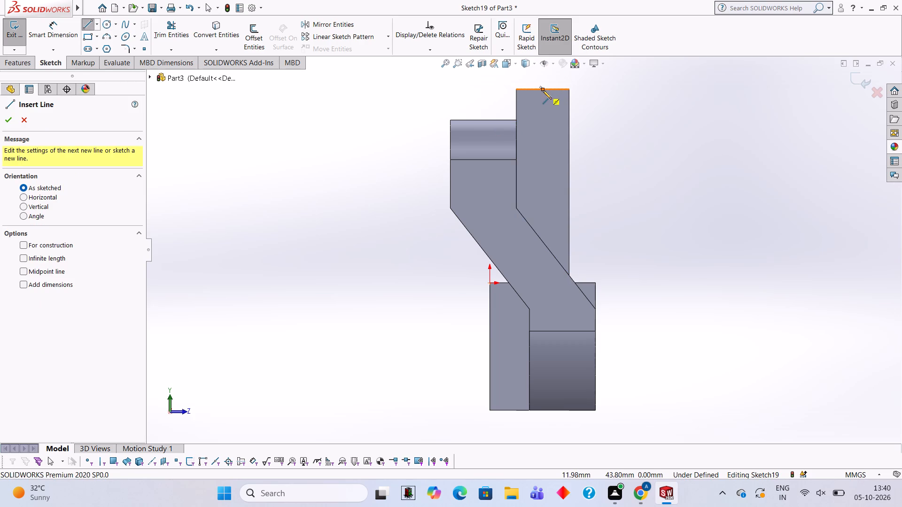
key("6")
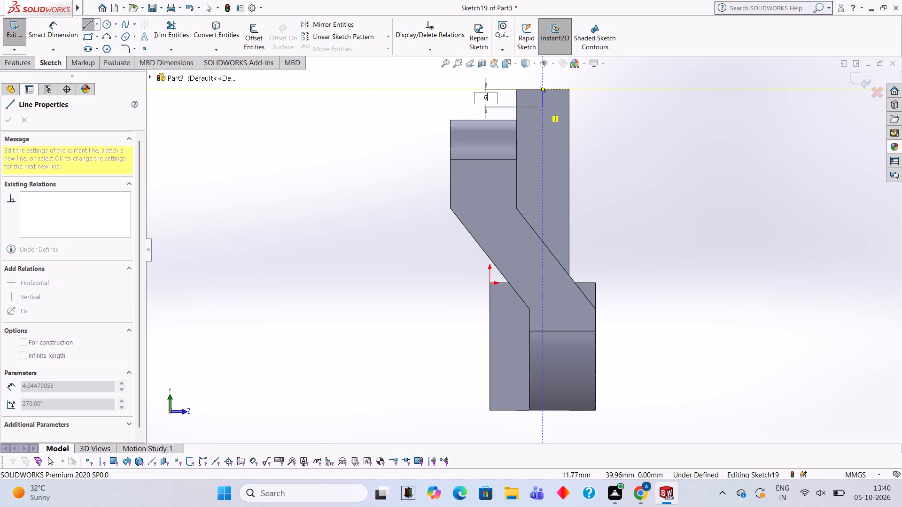
key("Return")
key("Escape")
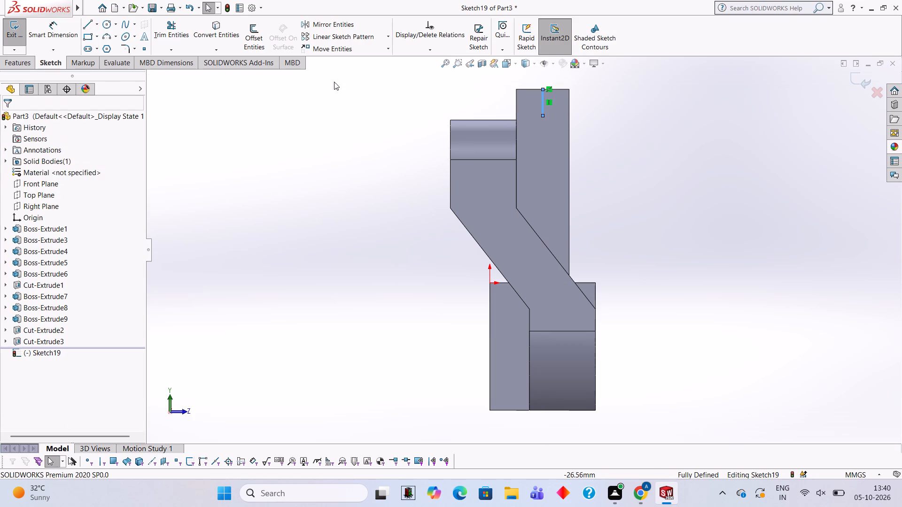
Draw a 6 mm diameter circle centred on the lower end of the vertical line.
left_click(110, 23)
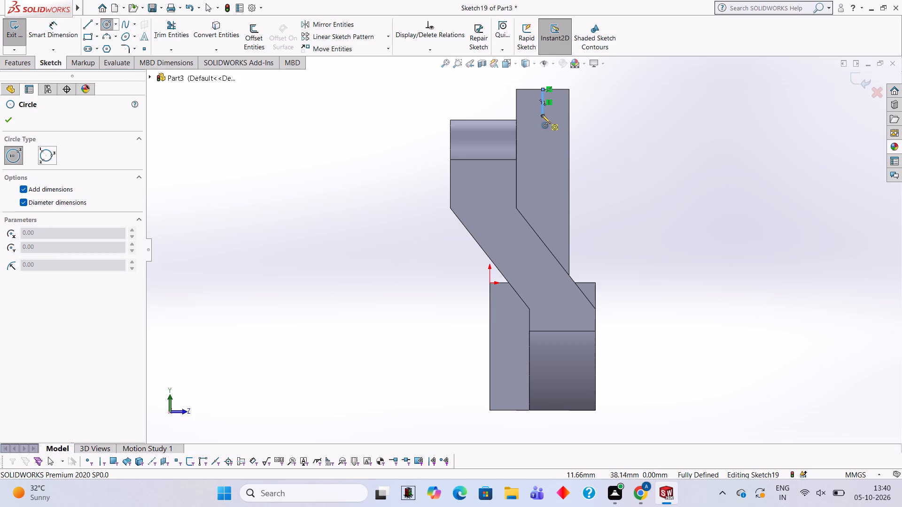
left_click(542, 115)
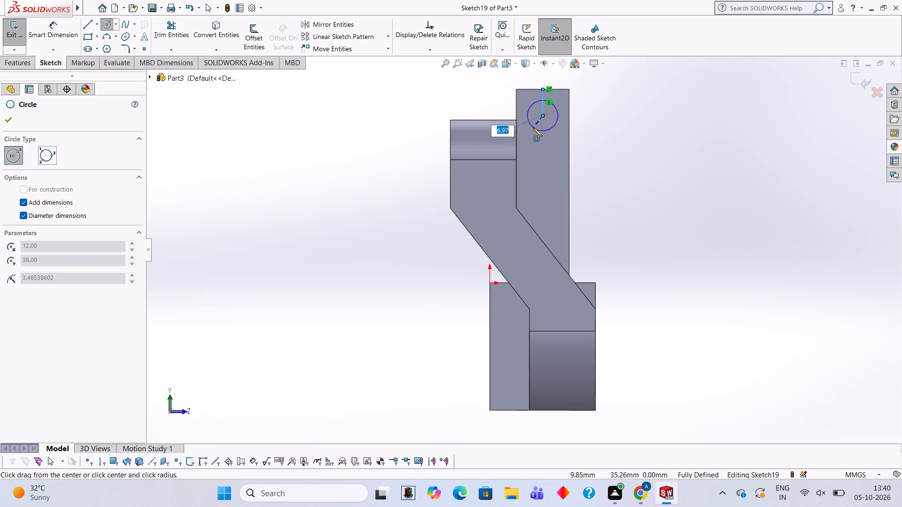
key("6")
key("Return")
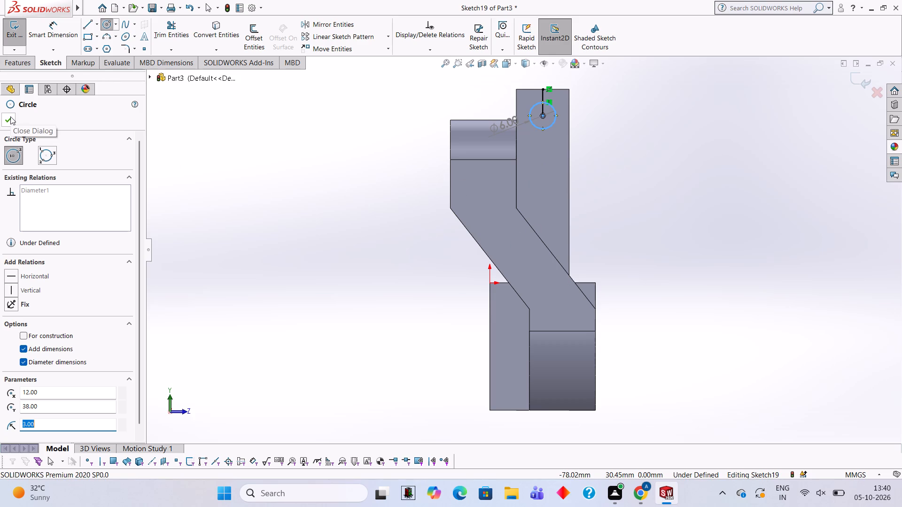
Extrude-cut the 6 mm circle region 50 mm blind through the upright plate to make the cross hole.
left_click(25, 60)
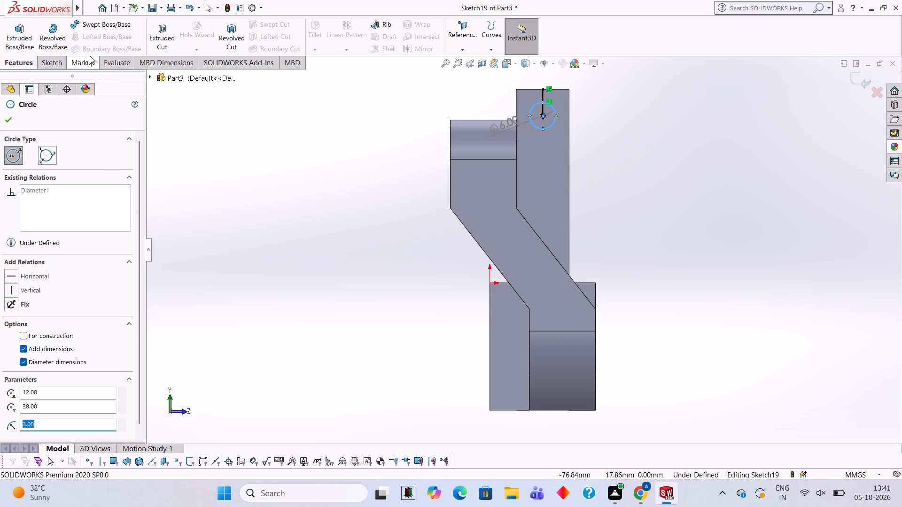
left_click(171, 37)
middle_click_drag(621, 247, 615, 247)
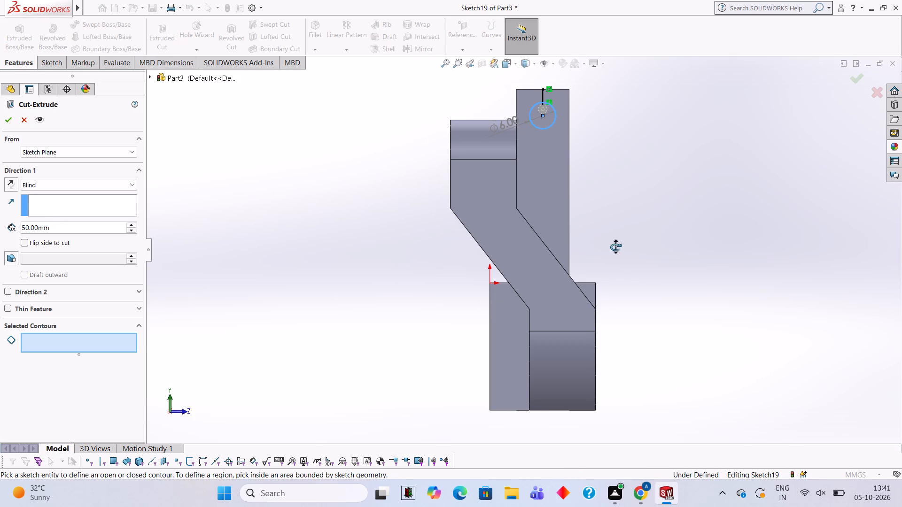
middle_click_drag(615, 247, 592, 255)
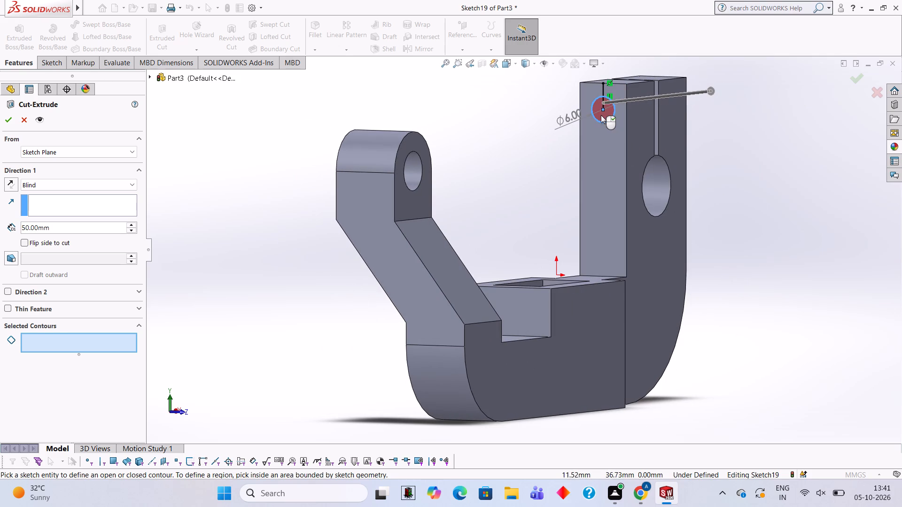
left_click(601, 115)
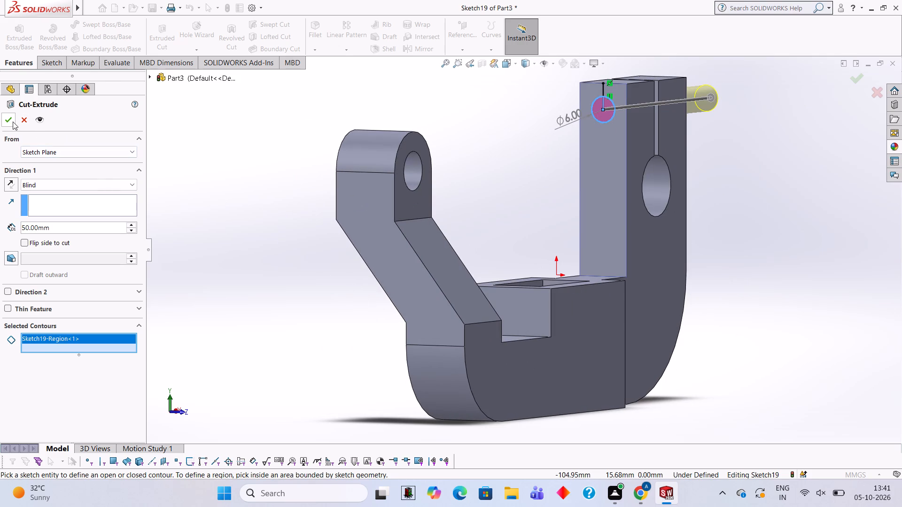
left_click(13, 122)
left_click(232, 180)
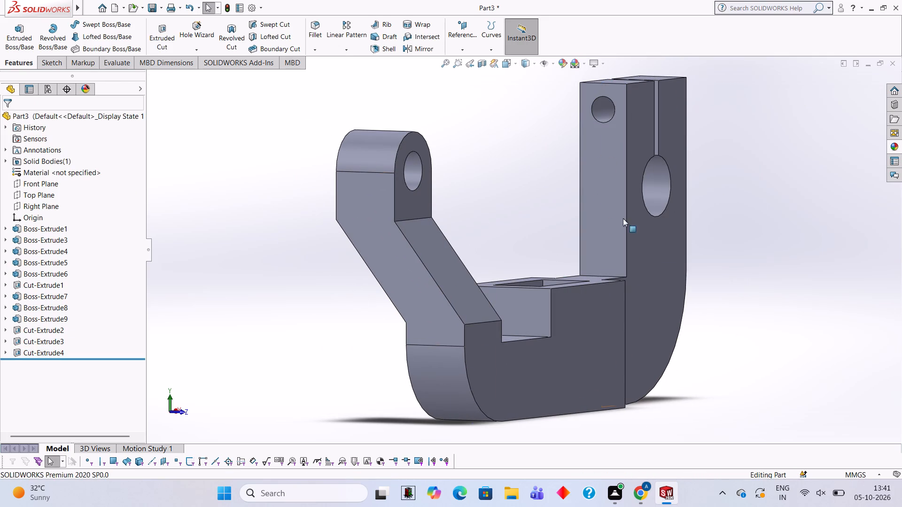
Examine the whole part from several angles, including the new cross hole, the arm and the rectangular opening.
scroll(732, 217, "up", 2)
middle_click_drag(731, 217, 717, 221)
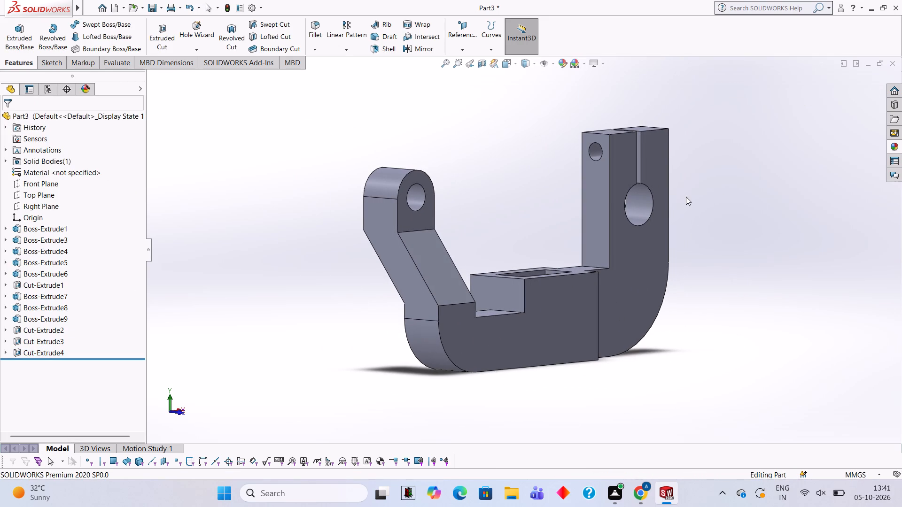
scroll(674, 186, "up", 1)
scroll(672, 186, "down", 1)
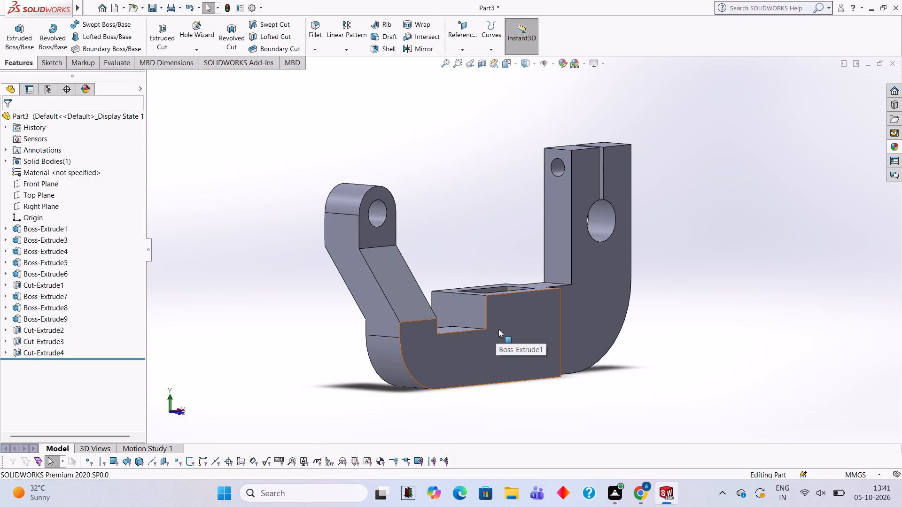
scroll(504, 322, "up", 1)
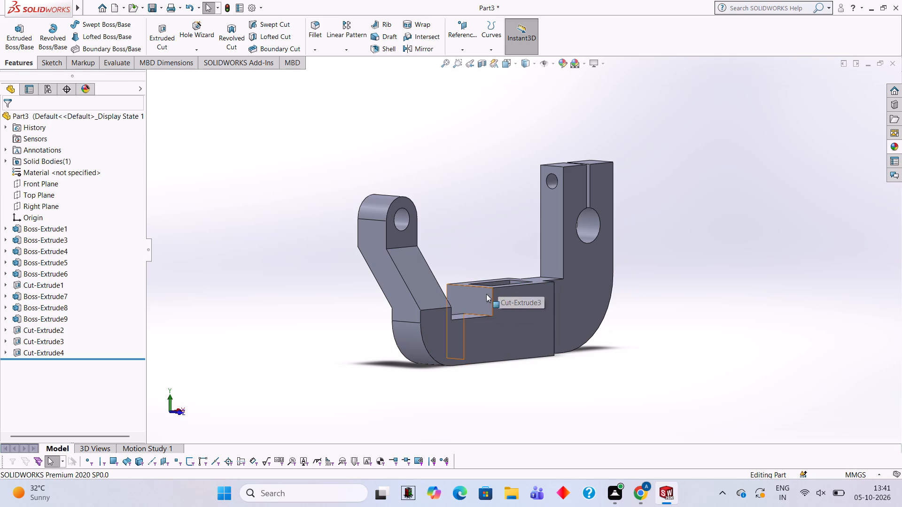
middle_click_drag(449, 310, 454, 314)
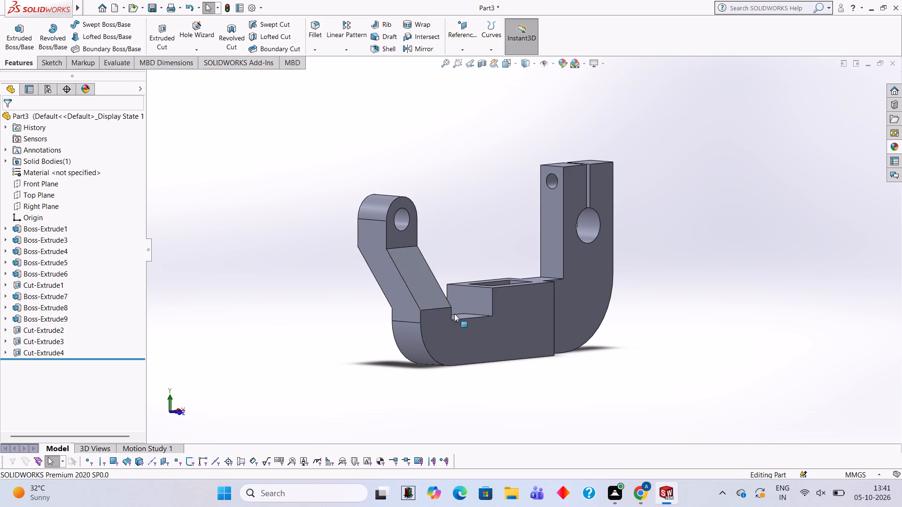
middle_click_drag(454, 314, 491, 297)
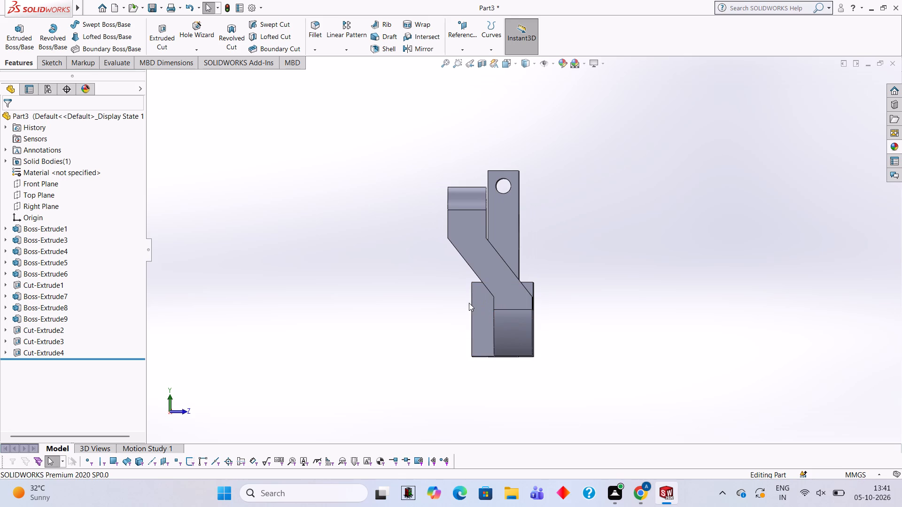
middle_click_drag(622, 308, 560, 318)
scroll(560, 298, "up", 1)
middle_click_drag(490, 280, 491, 300)
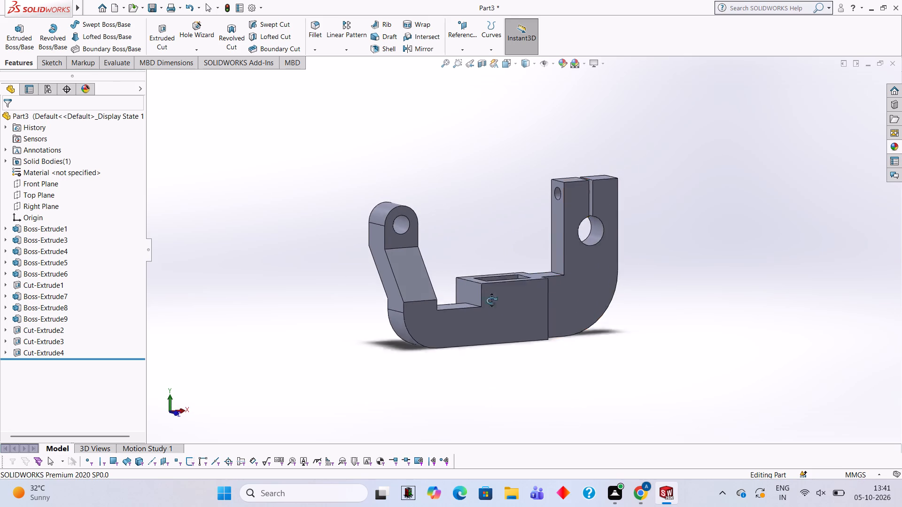
middle_click_drag(491, 300, 493, 341)
scroll(488, 294, "up", 1)
scroll(489, 295, "down", 1)
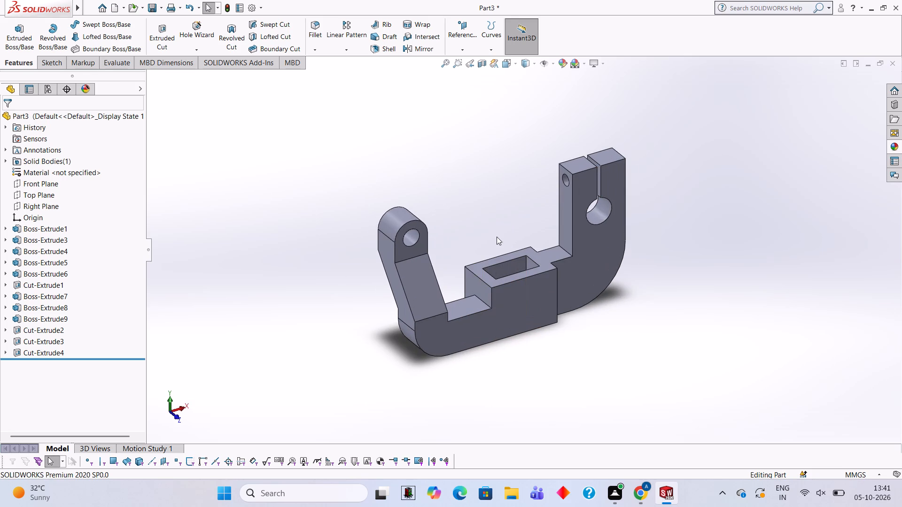
scroll(506, 213, "up", 1)
middle_click_drag(506, 223, 502, 273)
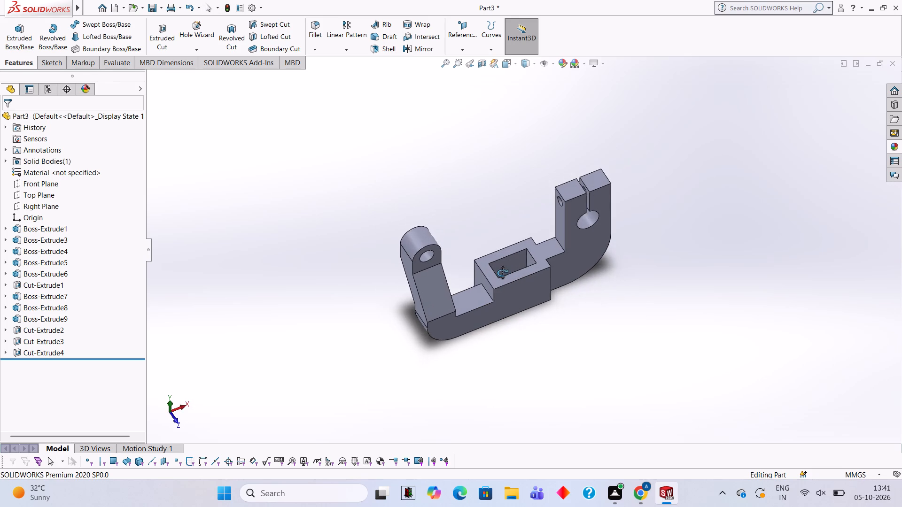
middle_click_drag(502, 273, 505, 238)
scroll(505, 238, "up", 1)
scroll(505, 238, "down", 3)
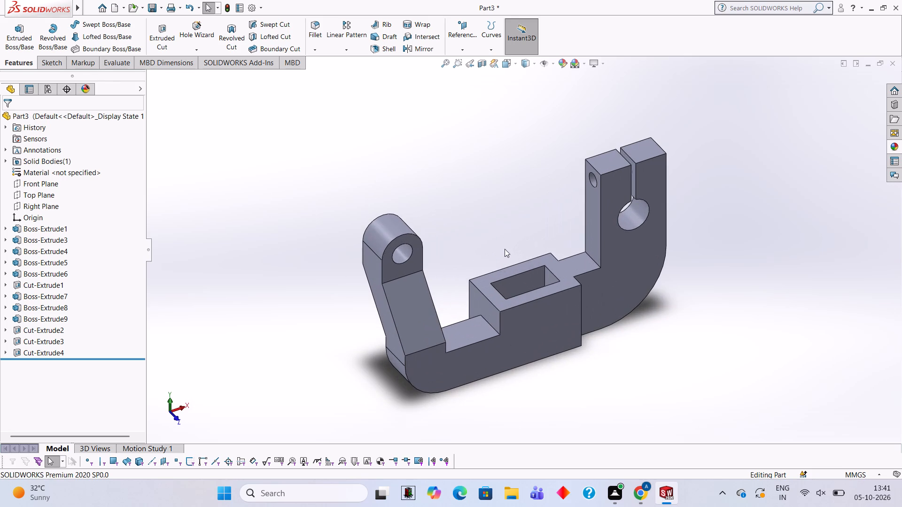
scroll(524, 290, "down", 1)
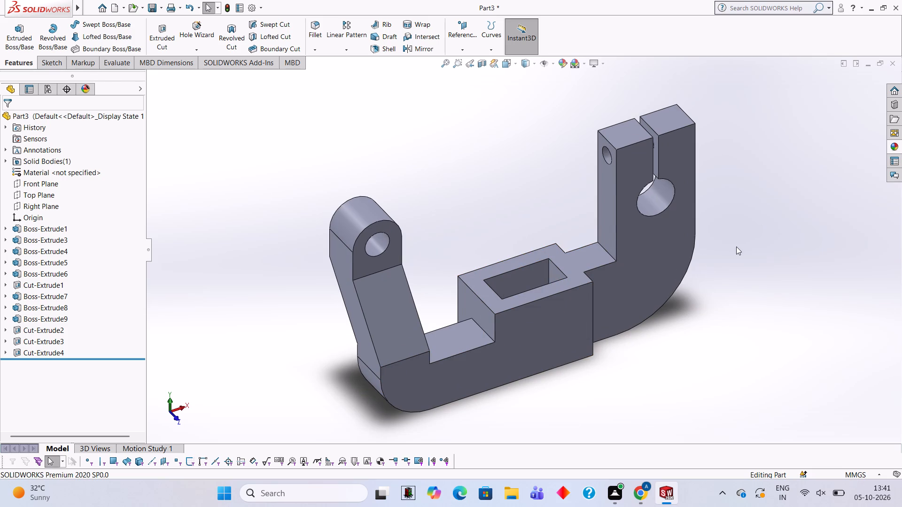
Apply the solid Pink appearance to the entire body of the part.
left_click(895, 146)
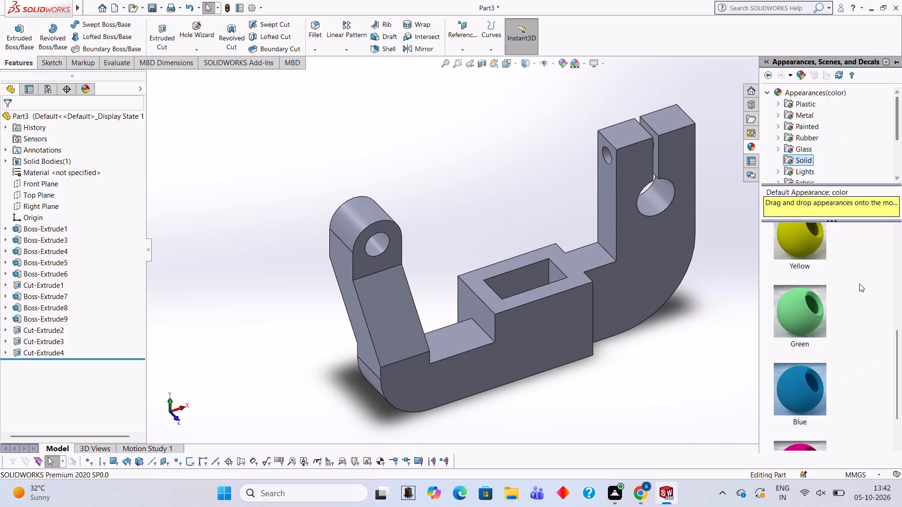
scroll(803, 277, "down", 2)
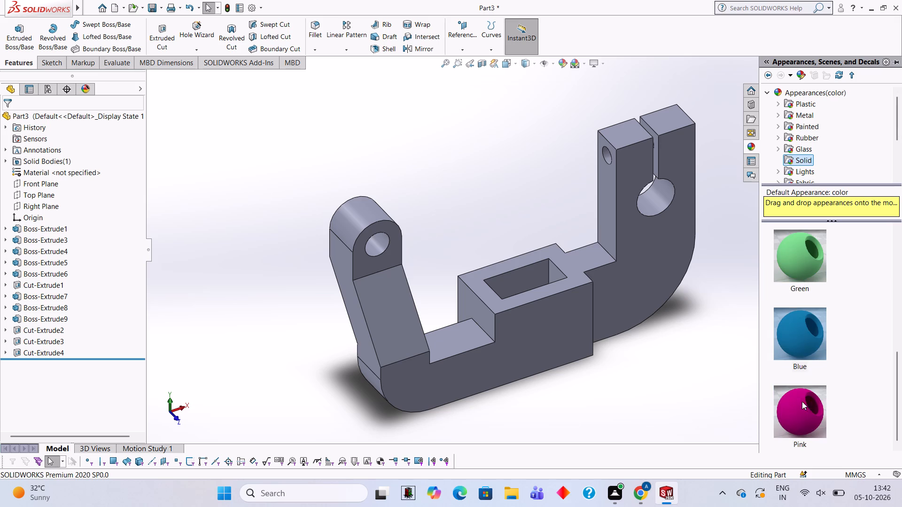
left_click_drag(802, 401, 573, 275)
left_click(600, 274)
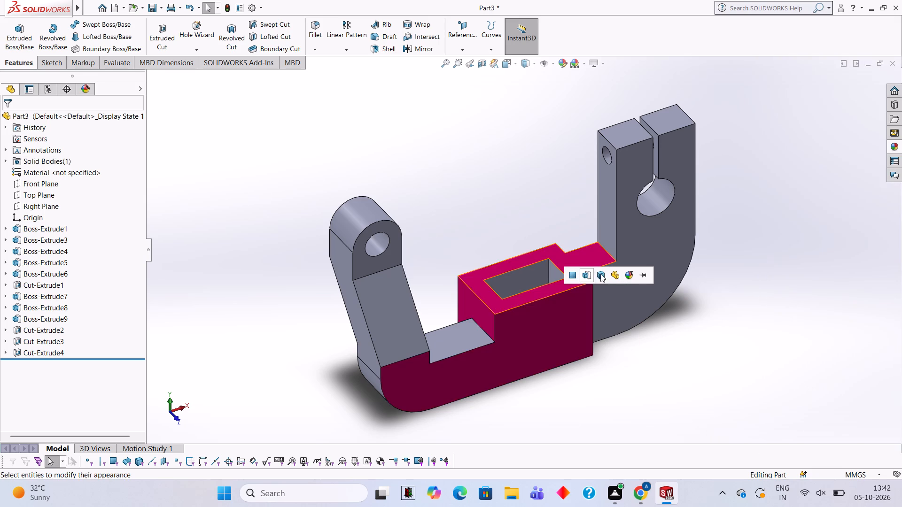
Apply the solid Green appearance to the rectangular opening's cut feature in the block.
left_click(893, 150)
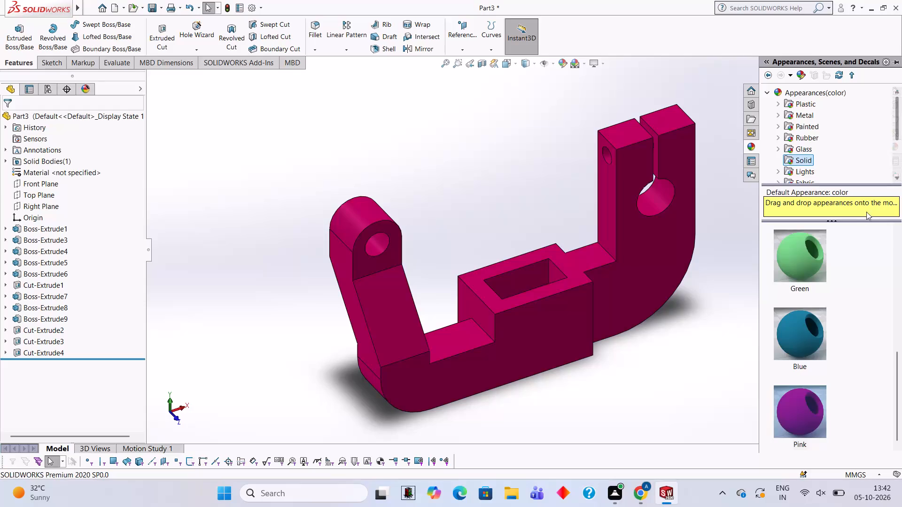
left_click_drag(810, 254, 550, 271)
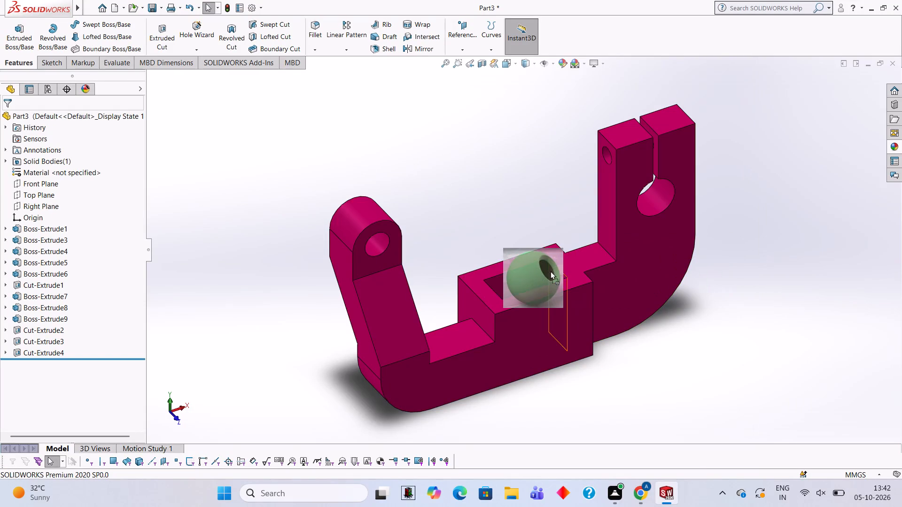
left_click_drag(550, 271, 537, 269)
left_click(537, 269)
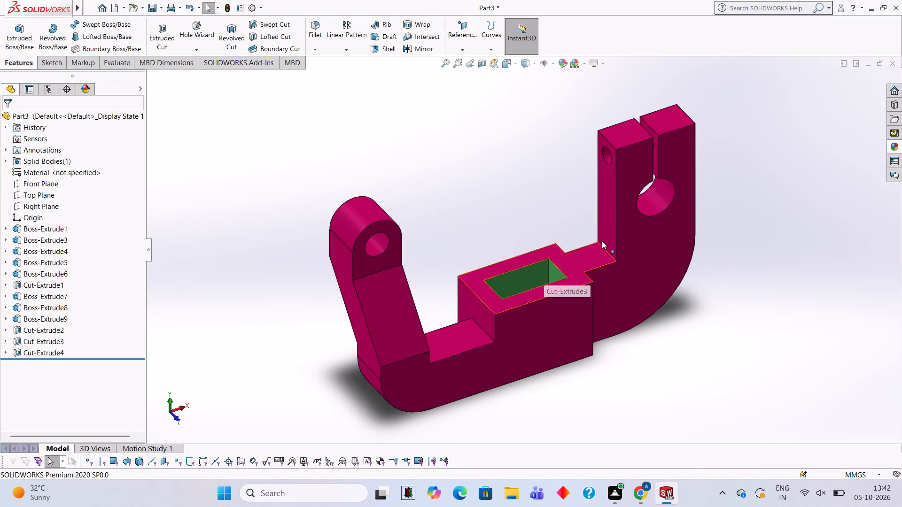
Apply the solid Green appearance to the large hole and slot cut in the upright plate.
left_click(901, 146)
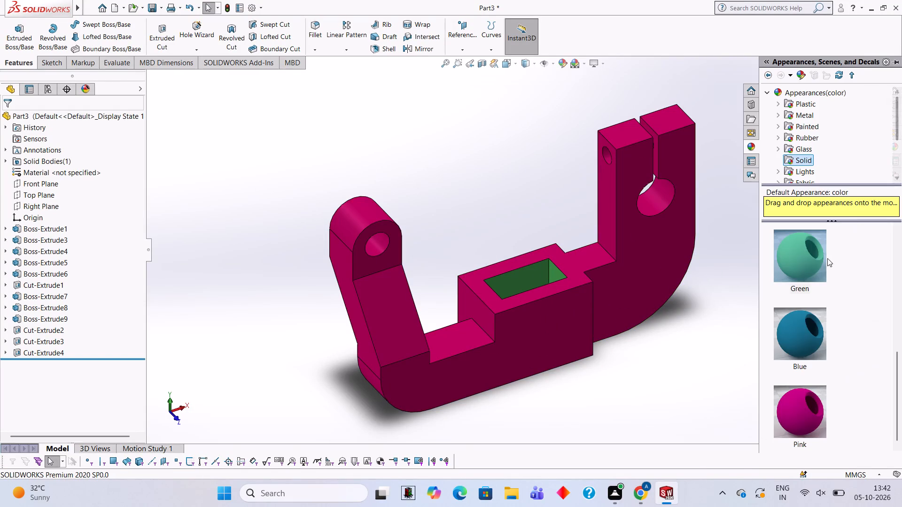
left_click_drag(813, 247, 669, 187)
left_click(669, 187)
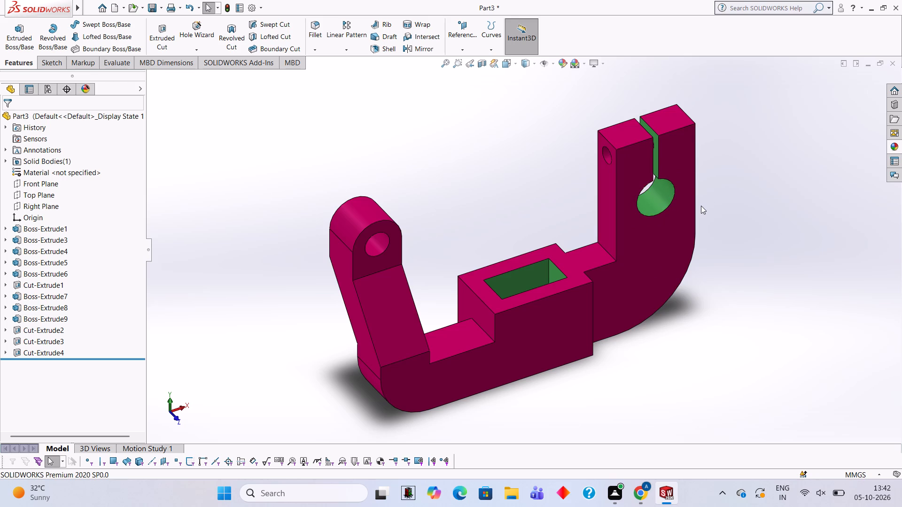
Apply the solid Green appearance to the hole at the top of the curved arm.
scroll(418, 239, "down", 2)
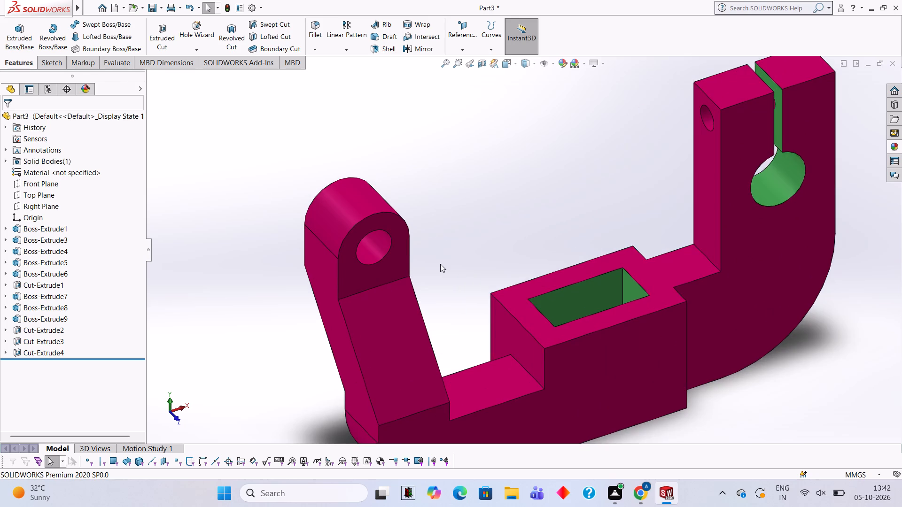
middle_click_drag(440, 264, 439, 221)
scroll(386, 234, "down", 2)
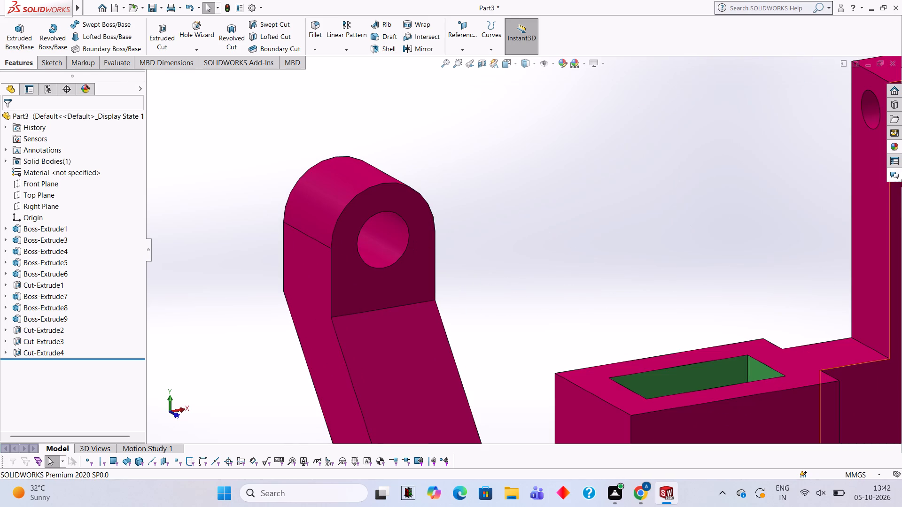
left_click(896, 149)
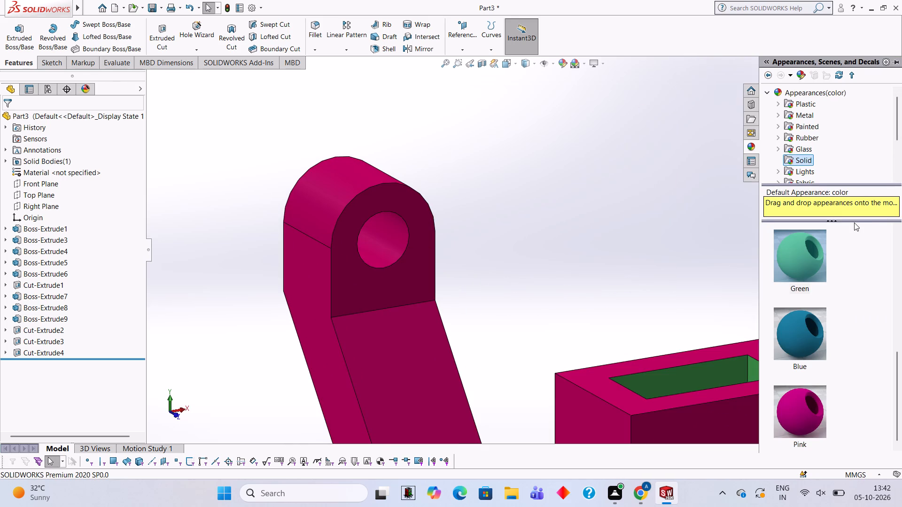
left_click_drag(804, 274, 601, 246)
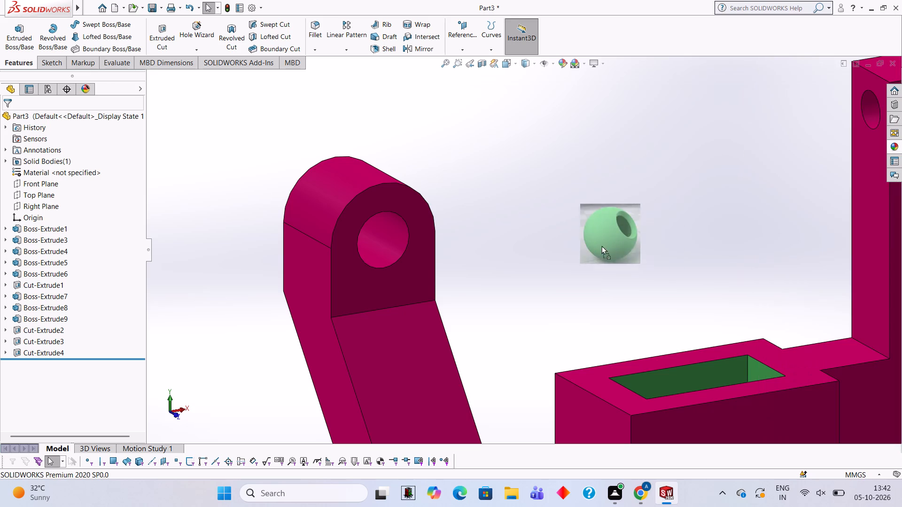
left_click_drag(601, 246, 393, 249)
left_click(393, 249)
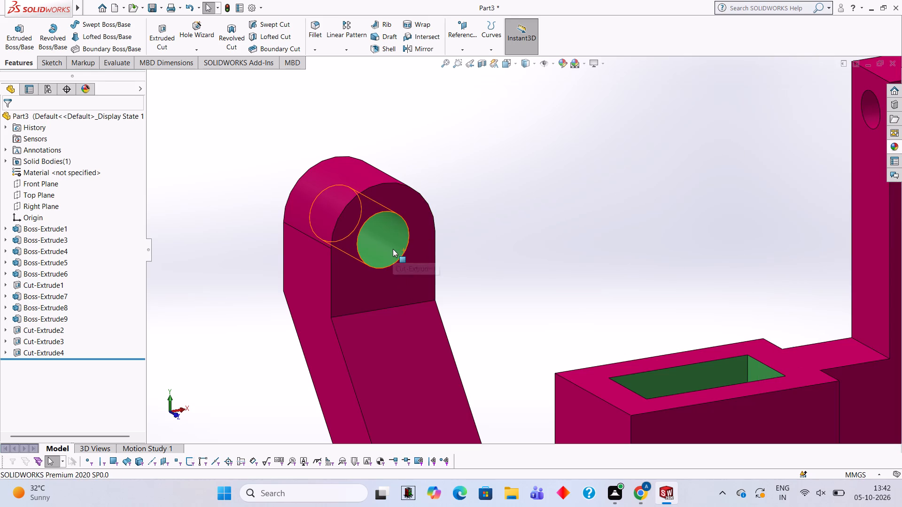
Apply the solid Green appearance to the 6 mm cross hole in the upright plate's narrow side face.
scroll(656, 304, "up", 3)
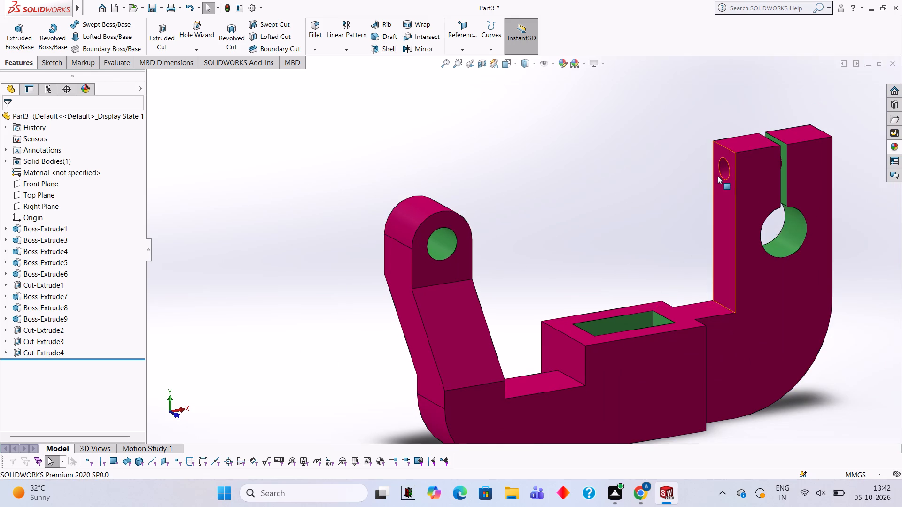
middle_click_drag(740, 181, 756, 181)
scroll(722, 169, "down", 3)
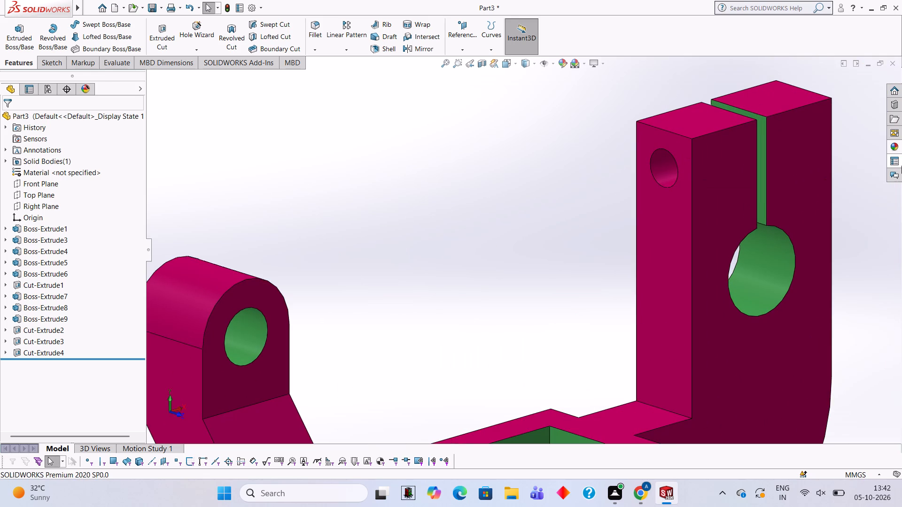
left_click(894, 143)
left_click_drag(802, 257, 659, 165)
left_click(659, 165)
Examine the coloured part, checking the pink body and the green holes, slot and rectangular opening.
scroll(704, 184, "up", 4)
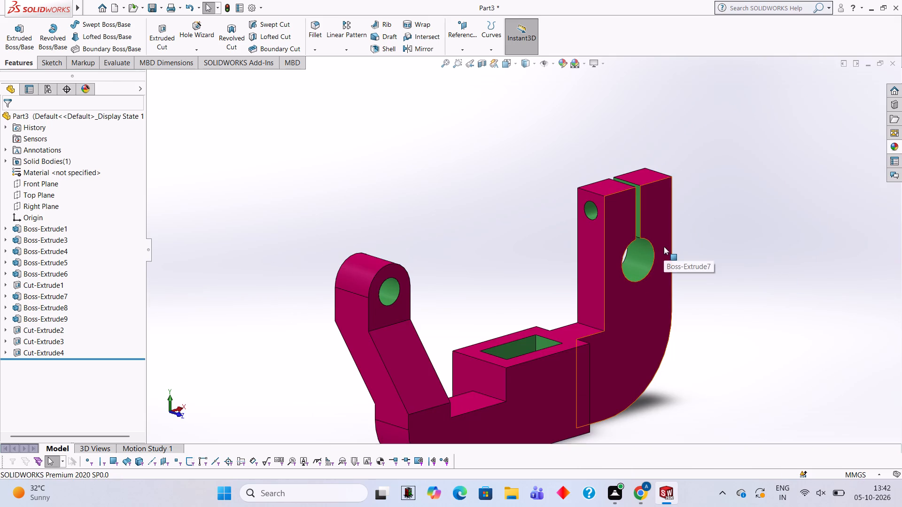
scroll(621, 299, "up", 1)
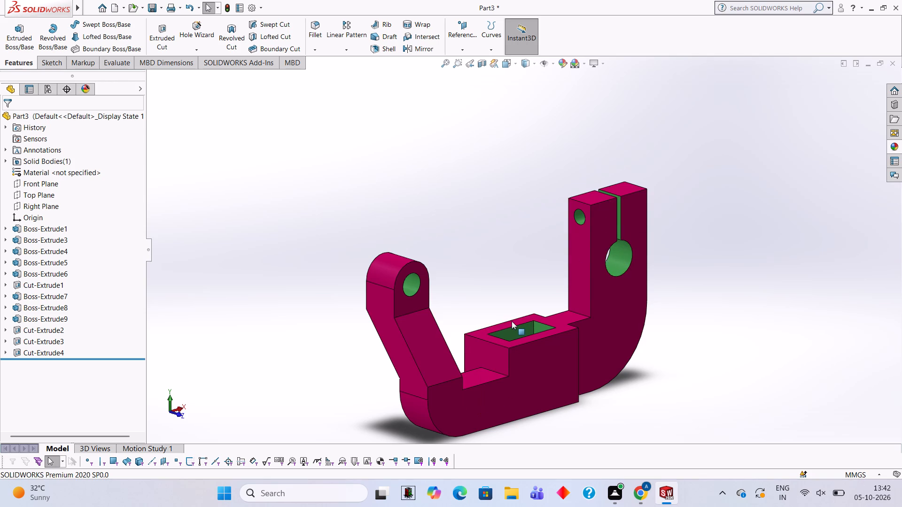
scroll(554, 302, "down", 2)
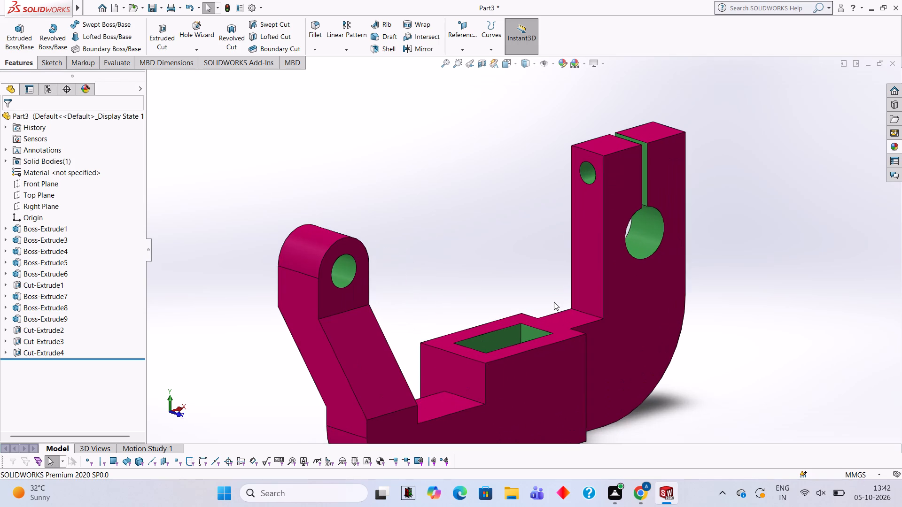
scroll(500, 376, "up", 2)
scroll(493, 365, "down", 1)
scroll(455, 358, "down", 1)
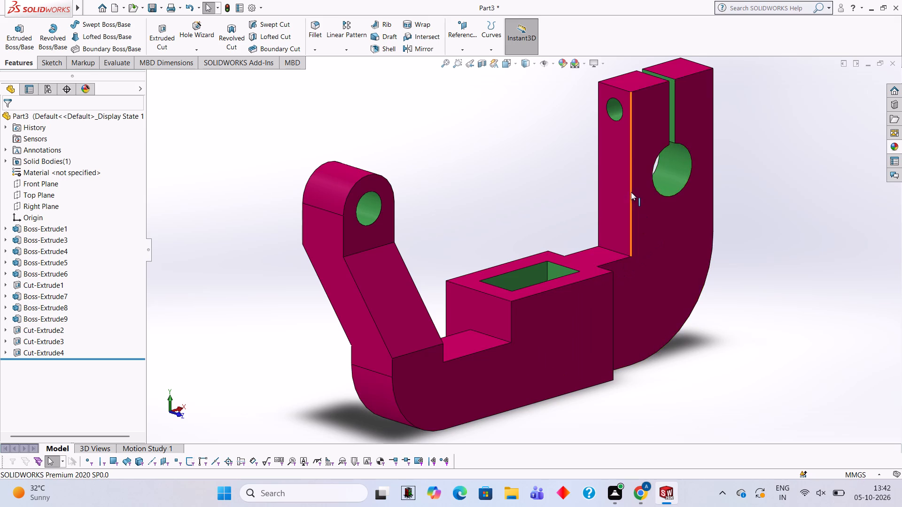
scroll(631, 192, "up", 1)
scroll(519, 261, "down", 1)
scroll(519, 261, "up", 1)
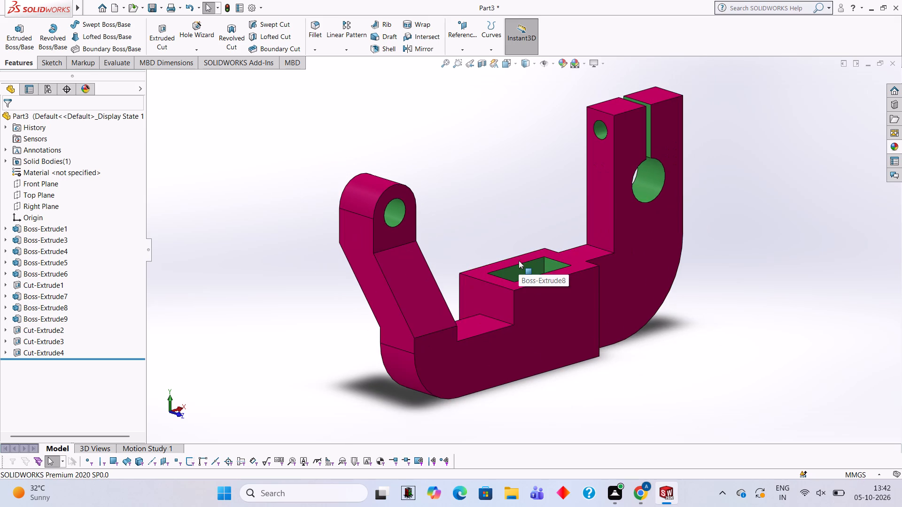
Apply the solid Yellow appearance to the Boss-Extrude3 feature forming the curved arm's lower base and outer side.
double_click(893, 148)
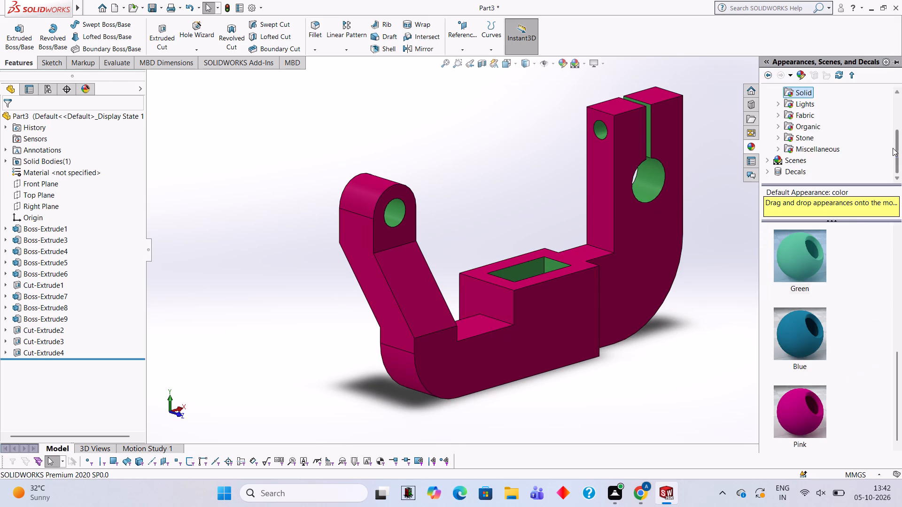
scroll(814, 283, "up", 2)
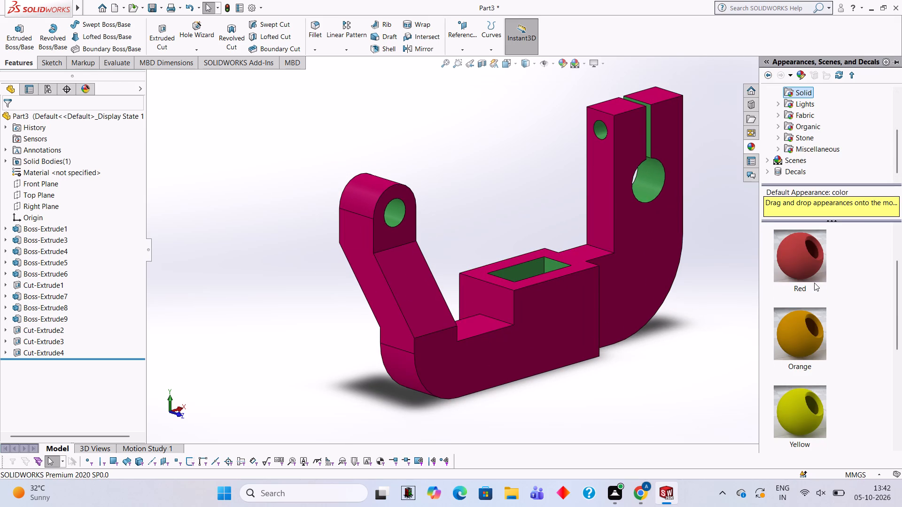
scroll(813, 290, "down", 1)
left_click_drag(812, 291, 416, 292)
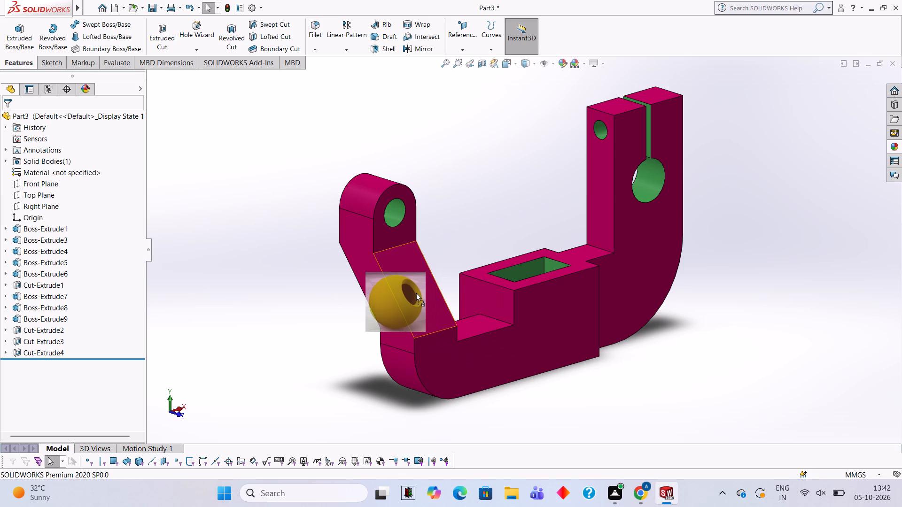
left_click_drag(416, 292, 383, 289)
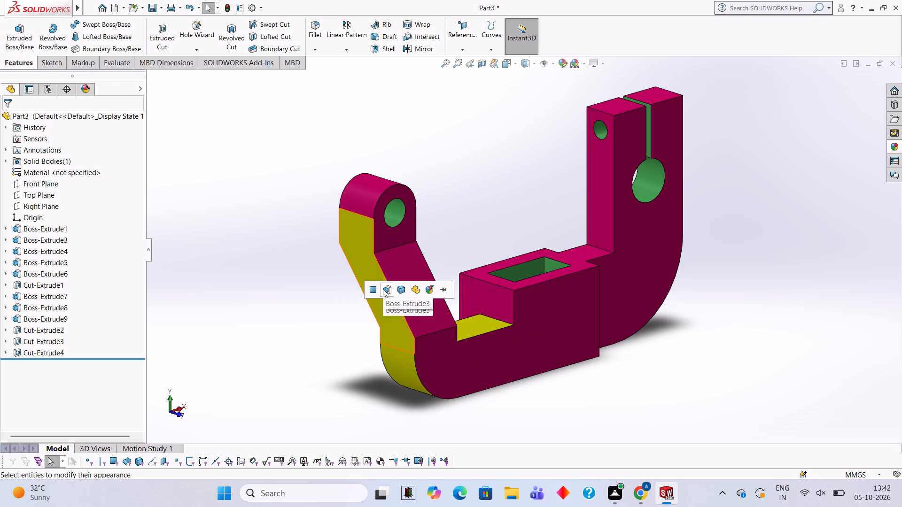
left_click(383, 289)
Apply the solid Yellow appearance to the rounded feature at the top of the curved arm.
left_click(900, 146)
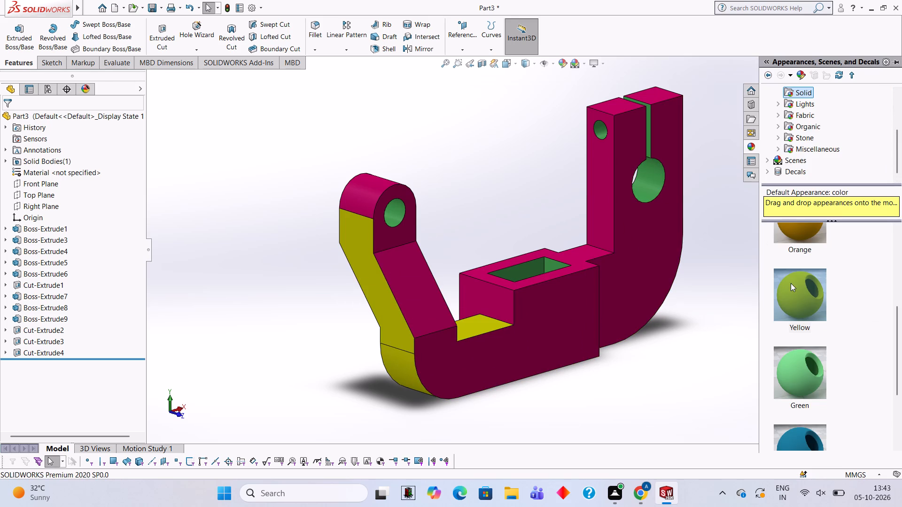
left_click_drag(793, 284, 359, 178)
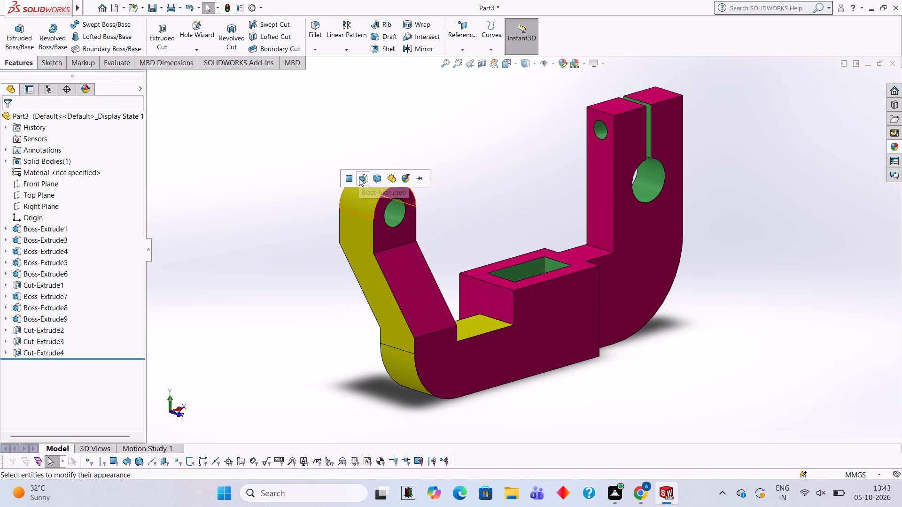
left_click(359, 178)
Apply the solid Yellow appearance to the curved arm's sloped middle section, the Boss-Extrude4 feature.
middle_click_drag(435, 261, 523, 229)
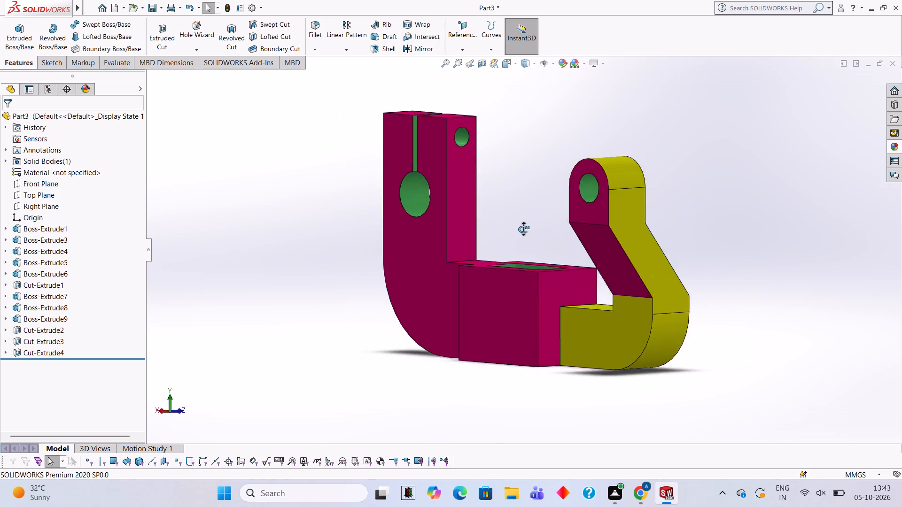
middle_click_drag(523, 229, 432, 241)
middle_click_drag(464, 269, 611, 268)
left_click(901, 144)
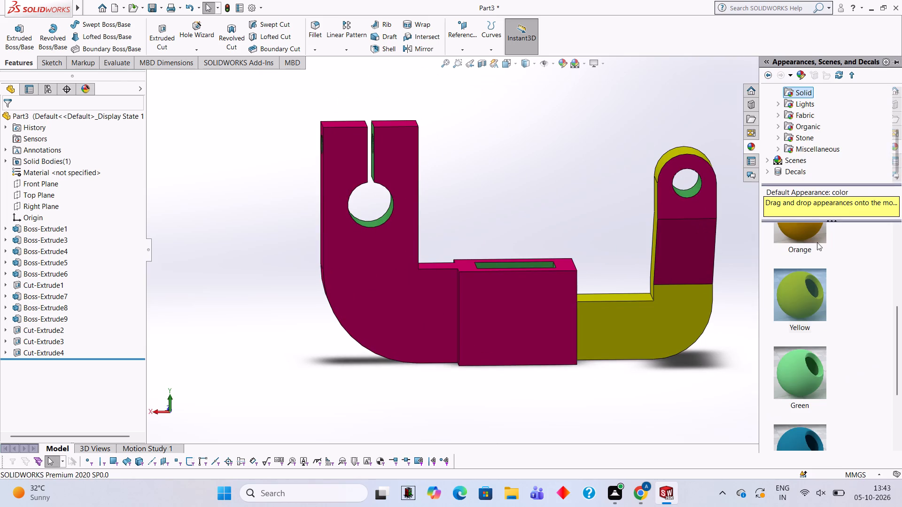
left_click_drag(808, 280, 695, 236)
left_click(695, 236)
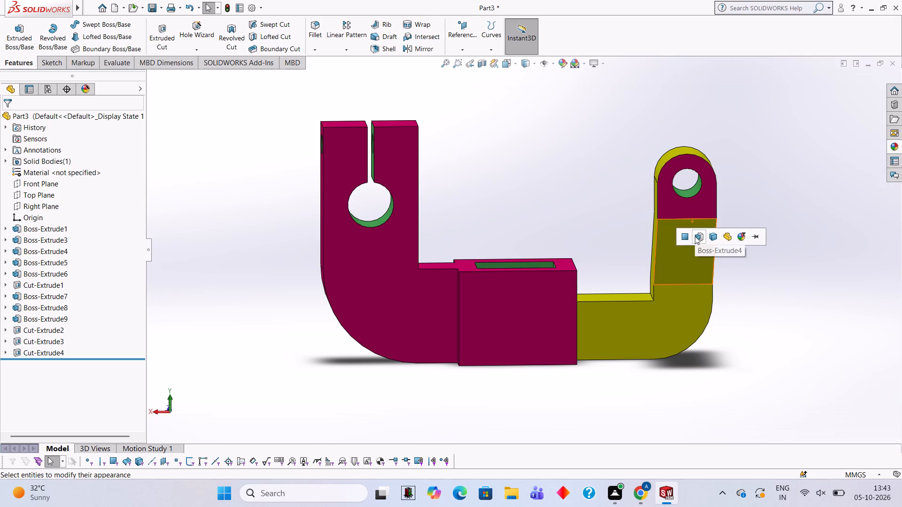
Apply the solid Yellow appearance to the feature with the flat faces around the hole at the arm's top.
scroll(692, 210, "down", 3)
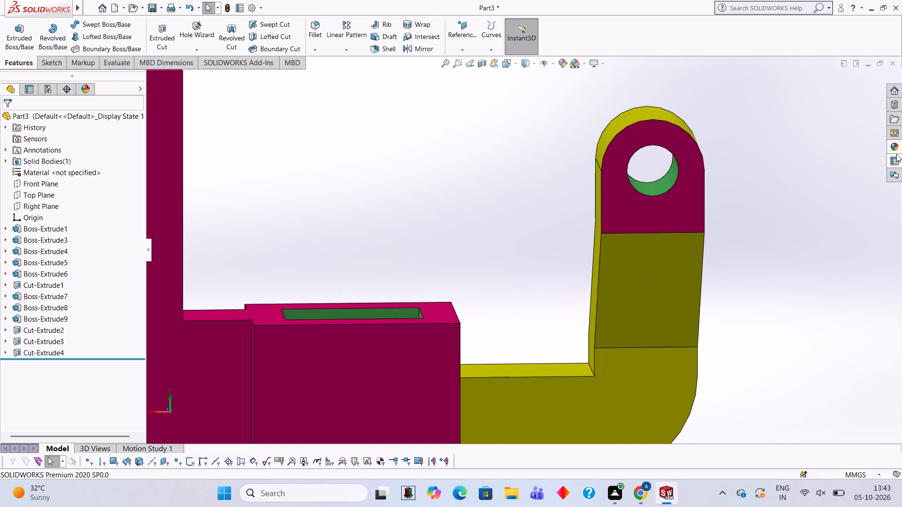
left_click(897, 154)
left_click_drag(811, 279, 688, 205)
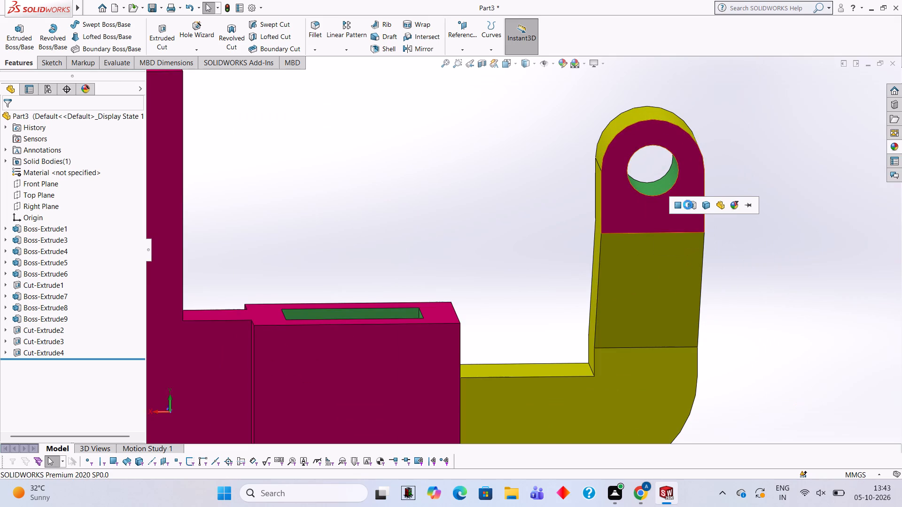
left_click(688, 205)
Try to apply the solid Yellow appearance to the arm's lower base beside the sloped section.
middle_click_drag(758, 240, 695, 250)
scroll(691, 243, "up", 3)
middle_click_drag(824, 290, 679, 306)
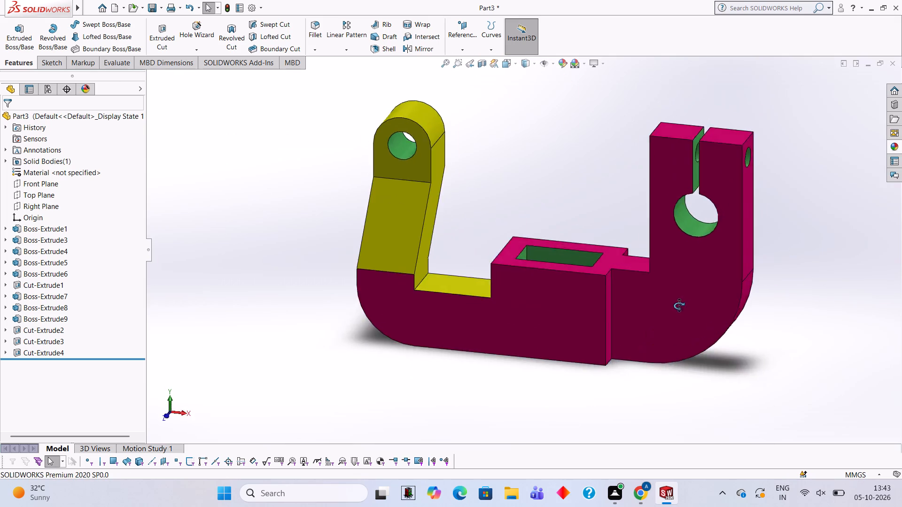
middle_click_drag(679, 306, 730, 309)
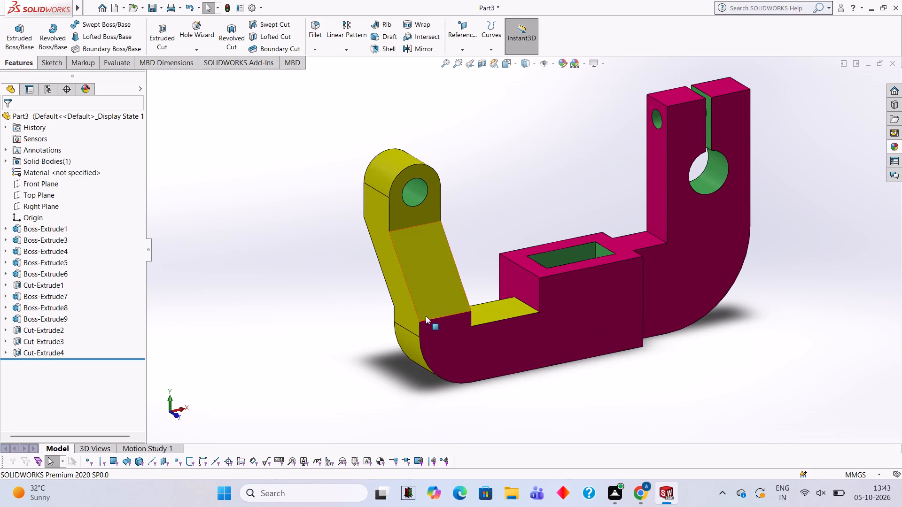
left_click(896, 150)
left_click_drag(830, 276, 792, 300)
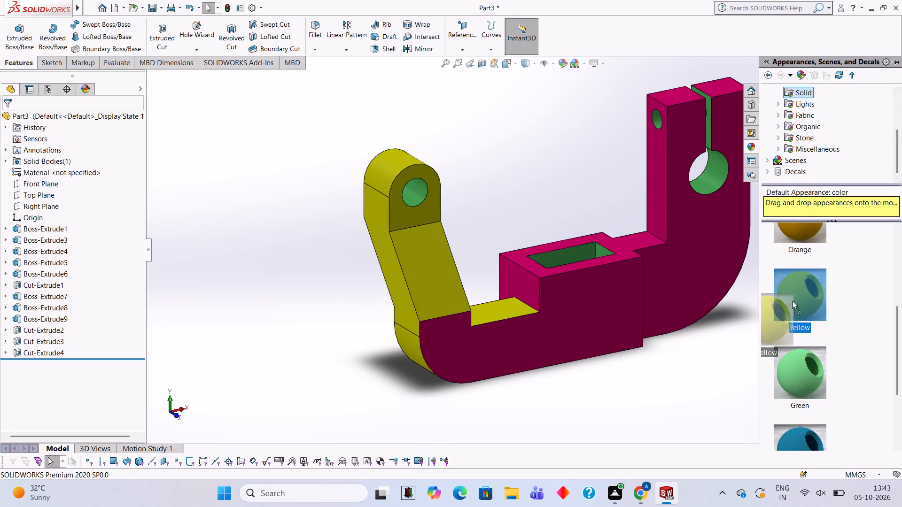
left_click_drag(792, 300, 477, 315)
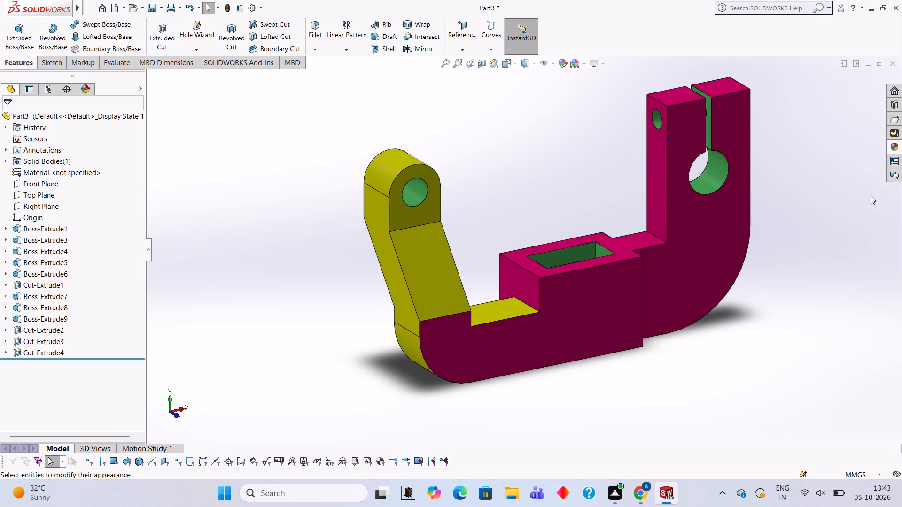
Apply the solid Pink appearance to the Boss-Extrude3 feature at the curved arm's lower base.
middle_click_drag(467, 295, 588, 242)
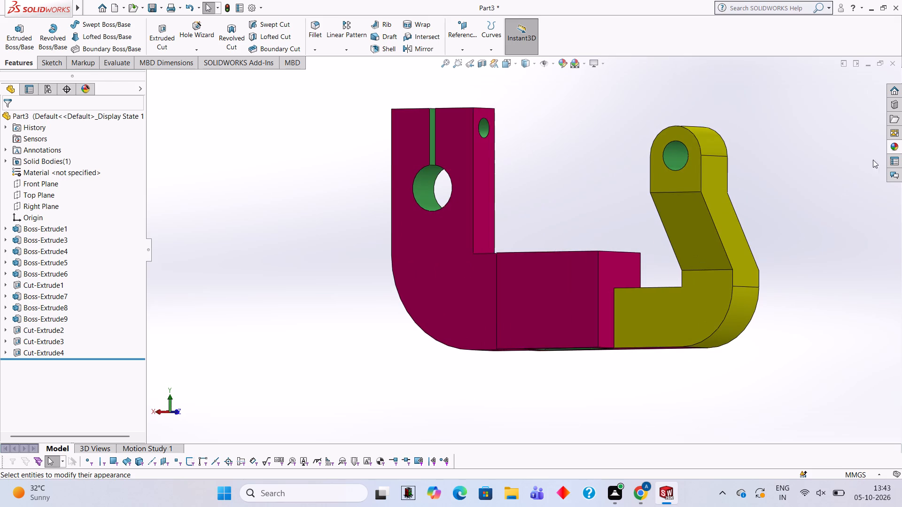
left_click(901, 145)
scroll(797, 303, "up", 1)
scroll(797, 303, "down", 5)
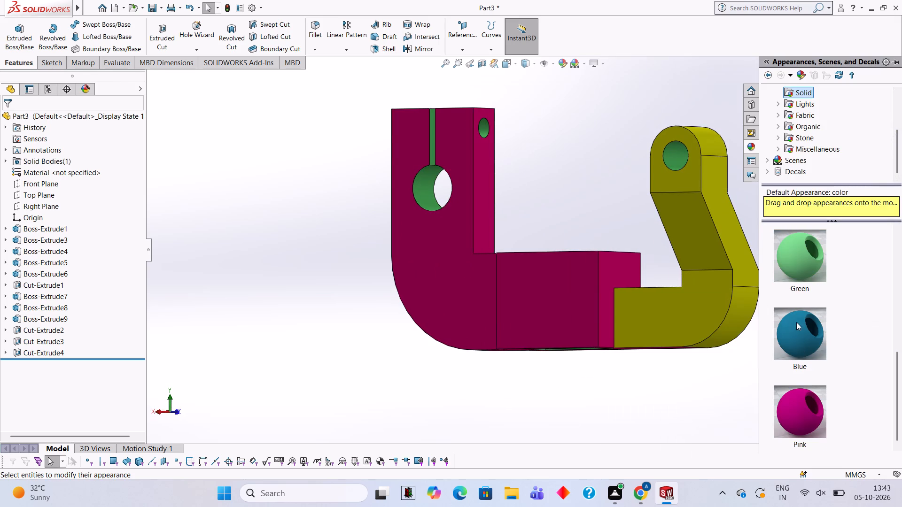
left_click_drag(799, 398, 693, 299)
left_click(693, 299)
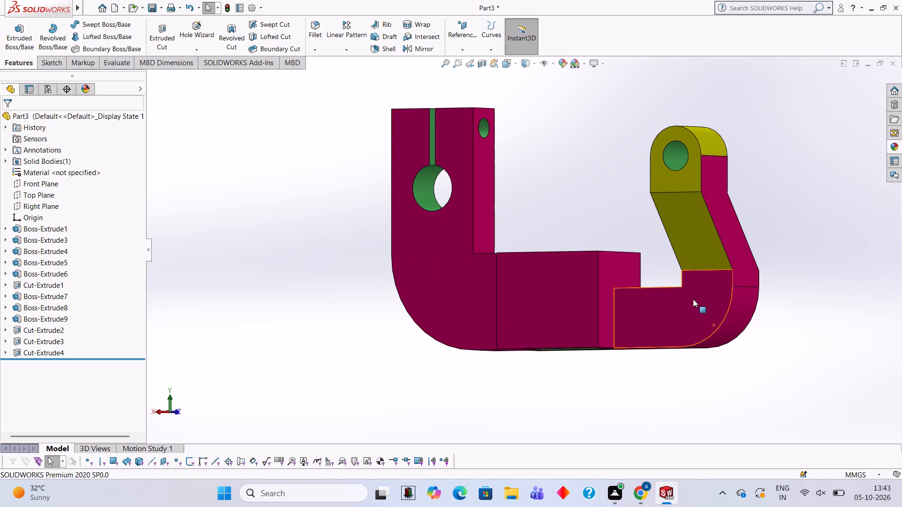
scroll(756, 284, "down", 5)
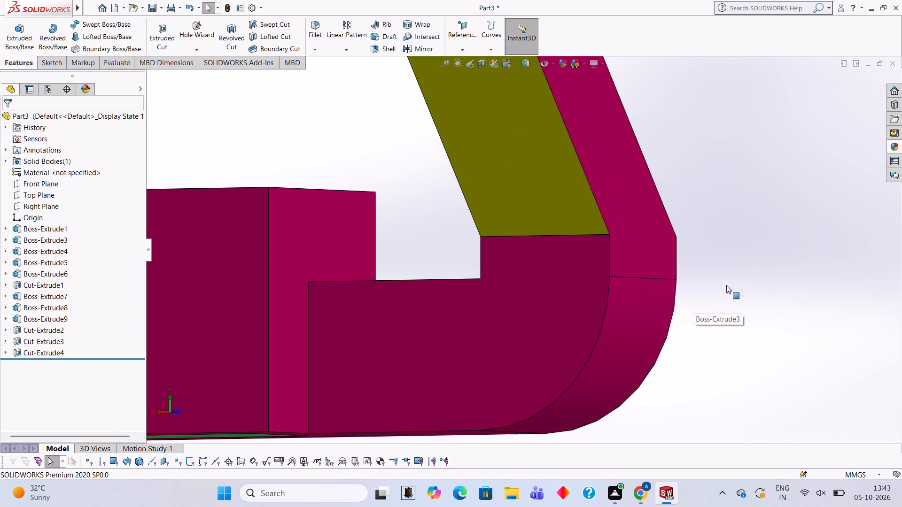
scroll(616, 278, "up", 2)
left_click(901, 150)
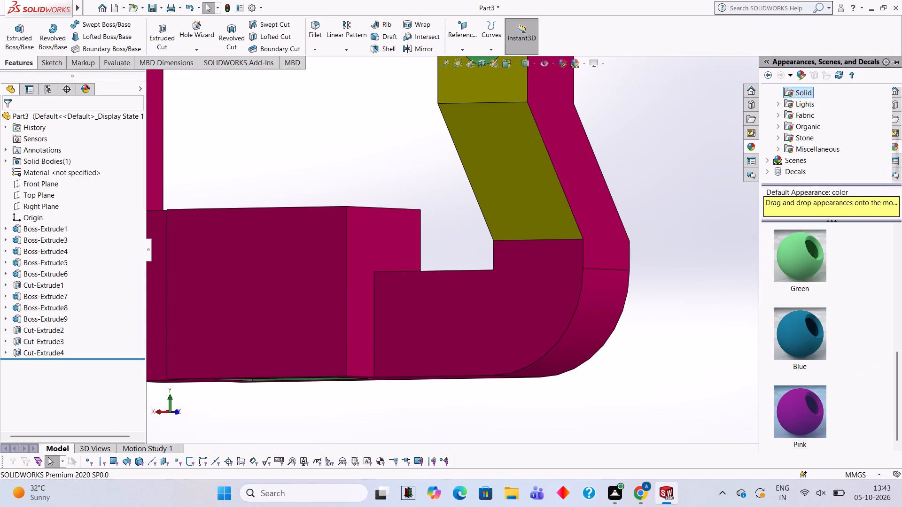
left_click_drag(809, 394, 544, 293)
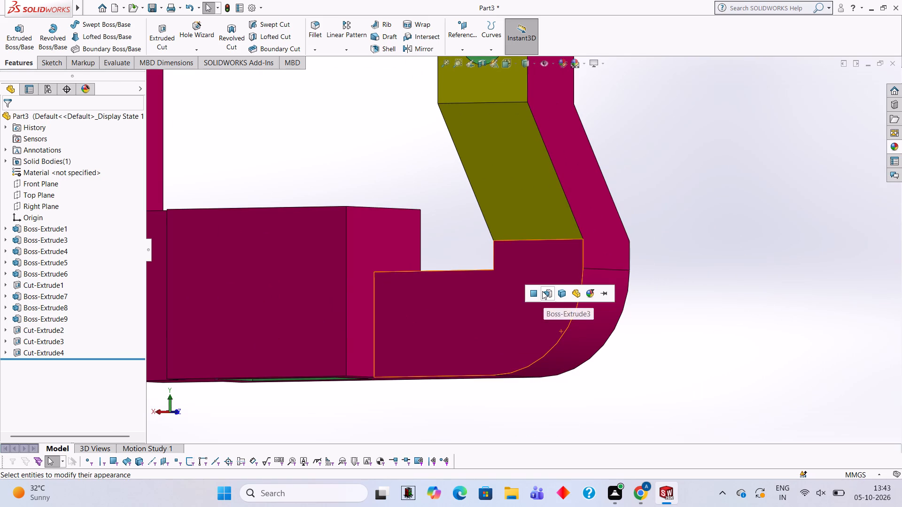
Apply the solid Yellow appearance to the curved arm's outer side face above the rounded bottom corner.
left_click(894, 151)
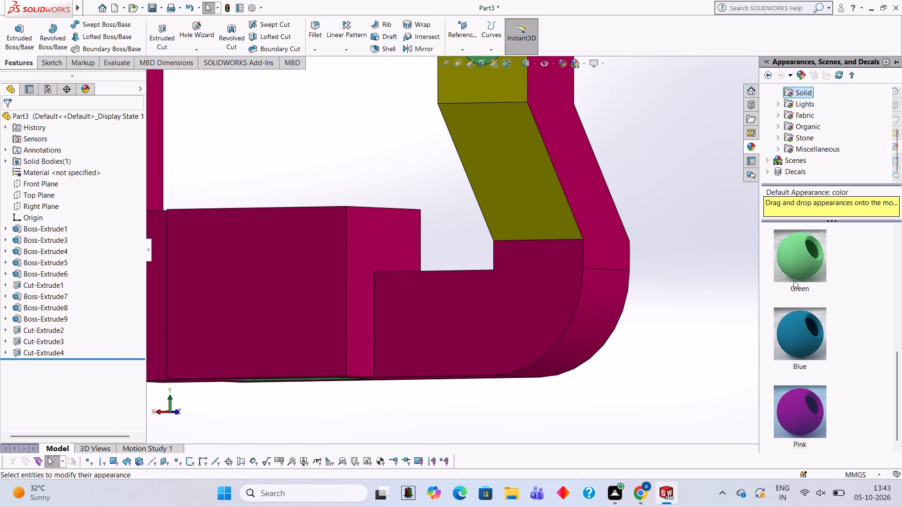
scroll(791, 275, "up", 1)
left_click_drag(803, 276, 591, 170)
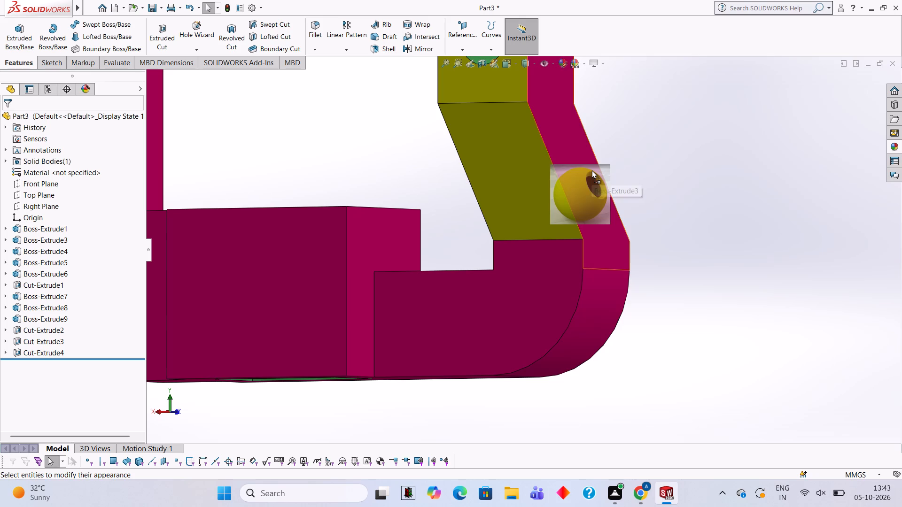
left_click_drag(591, 170, 595, 170)
left_click(586, 170)
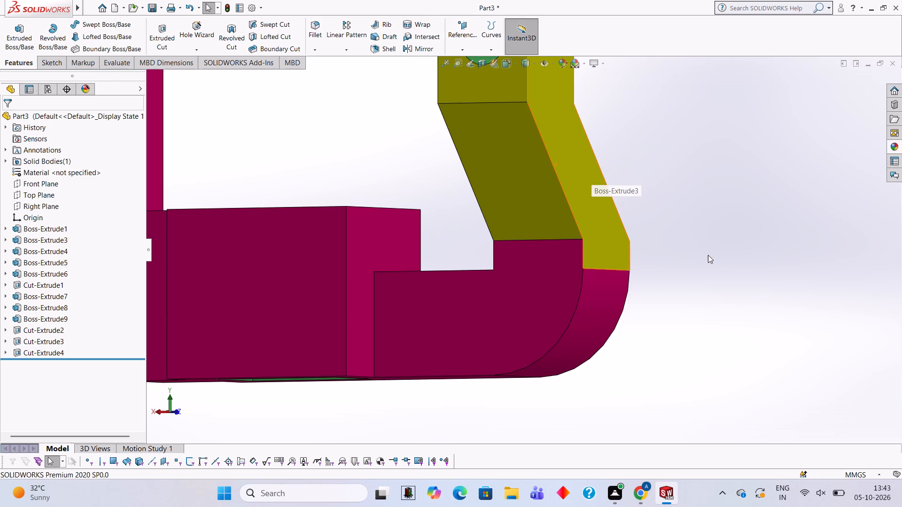
Examine the recoloured part, checking the yellow upper arm against the pink base and upright plate.
scroll(708, 255, "up", 2)
middle_click_drag(703, 255, 561, 287)
scroll(558, 279, "up", 3)
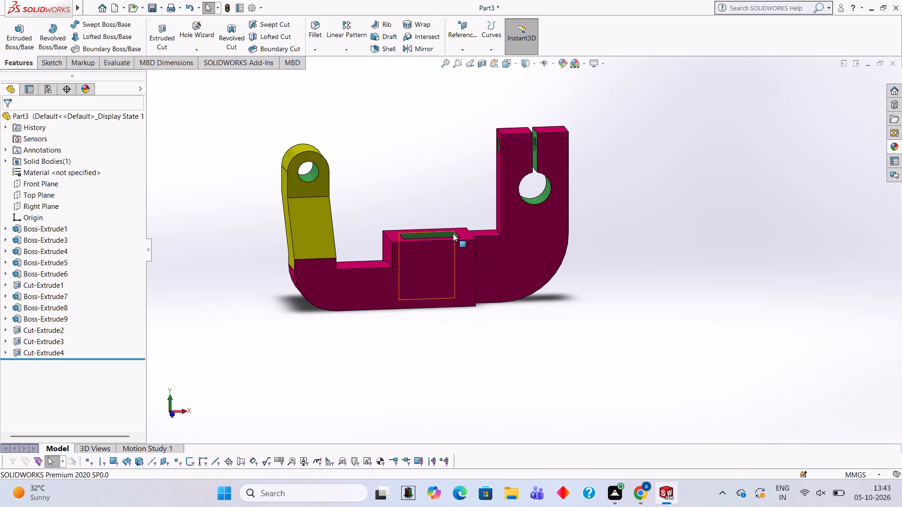
middle_click_drag(453, 233, 472, 233)
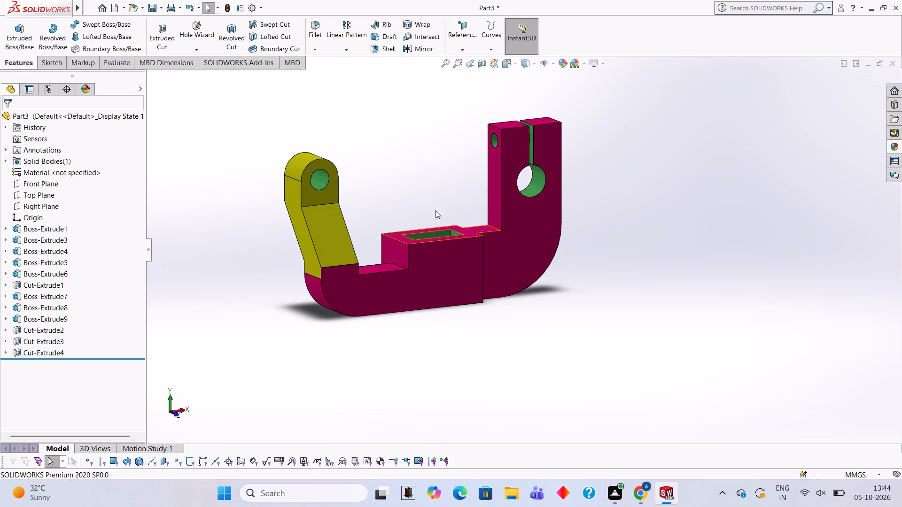
scroll(440, 221, "up", 1)
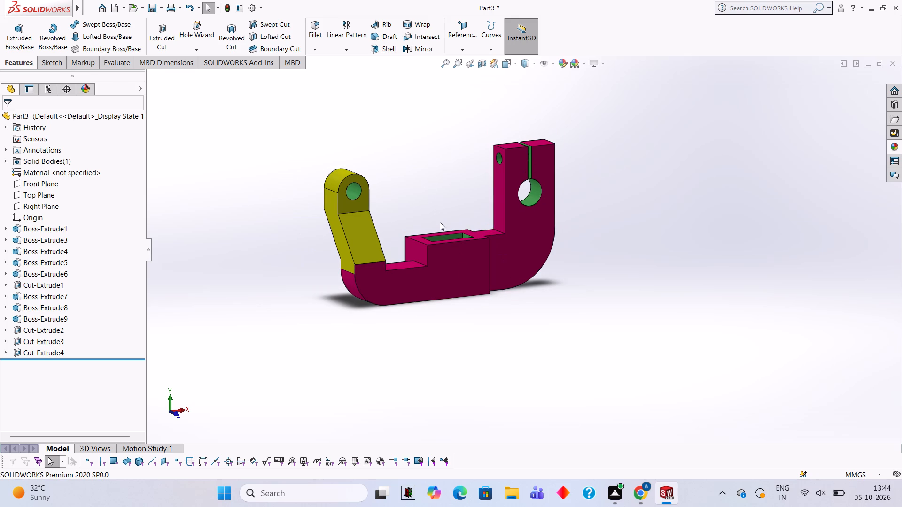
scroll(428, 211, "down", 3)
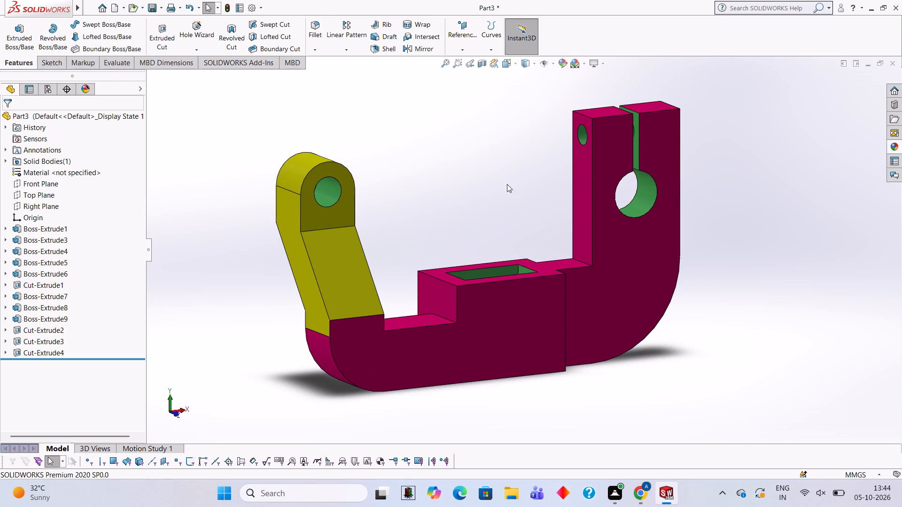
scroll(527, 181, "up", 1)
scroll(513, 189, "down", 1)
scroll(464, 245, "down", 1)
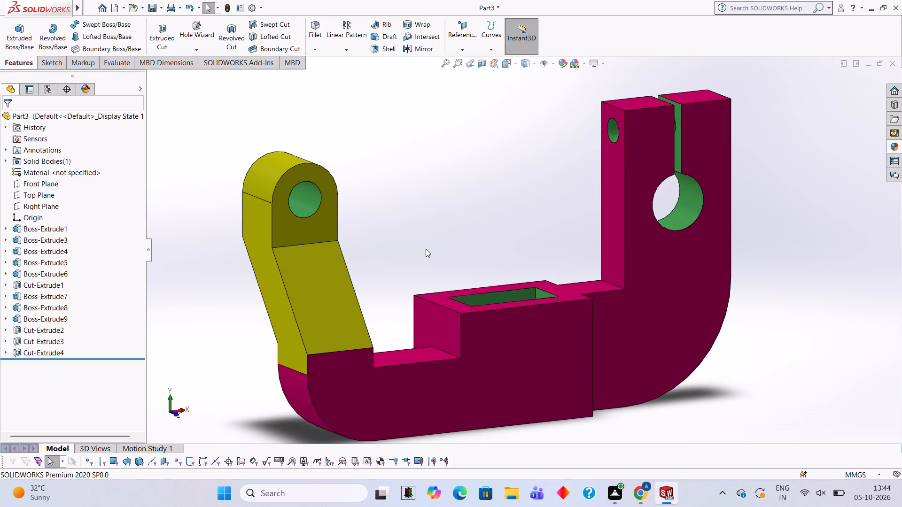
scroll(425, 249, "up", 1)
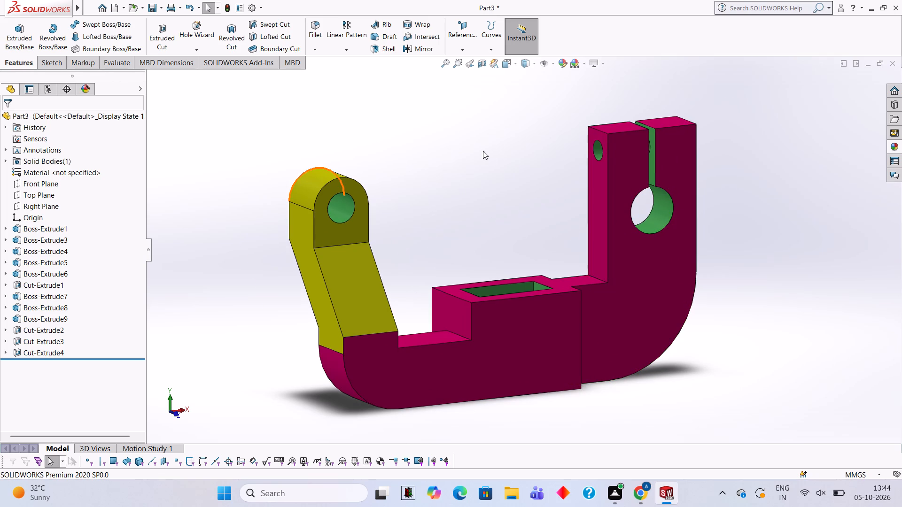
Apply the solid Blue appearance to the front face of the upright plate around the large hole and slot.
left_click(896, 140)
scroll(808, 333, "down", 4)
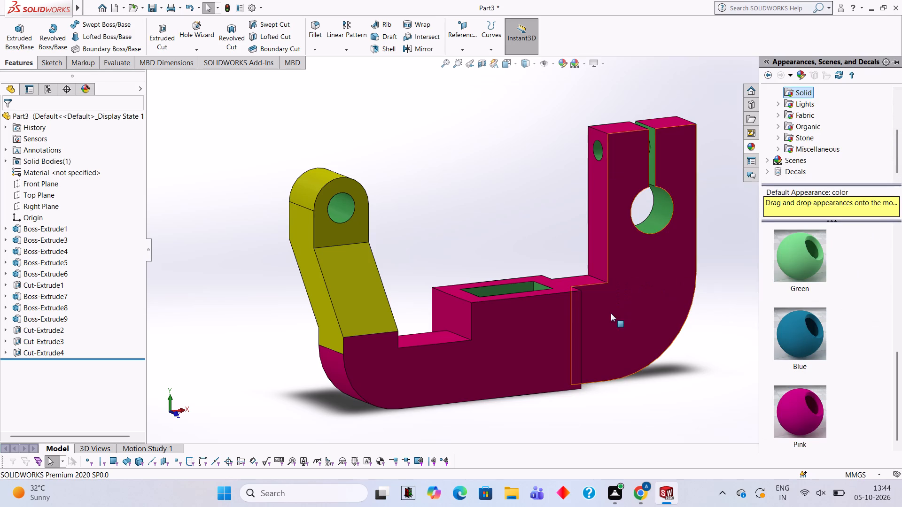
left_click_drag(801, 336, 789, 346)
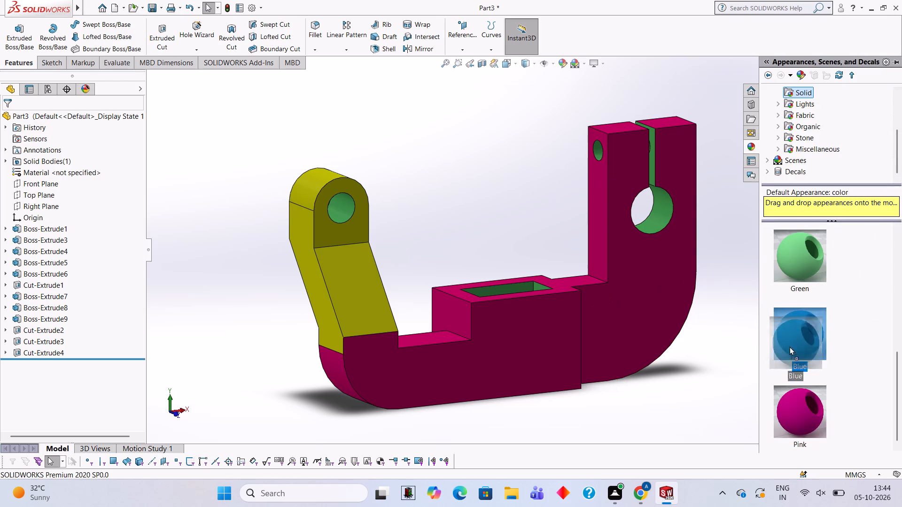
left_click_drag(789, 346, 647, 301)
left_click(647, 301)
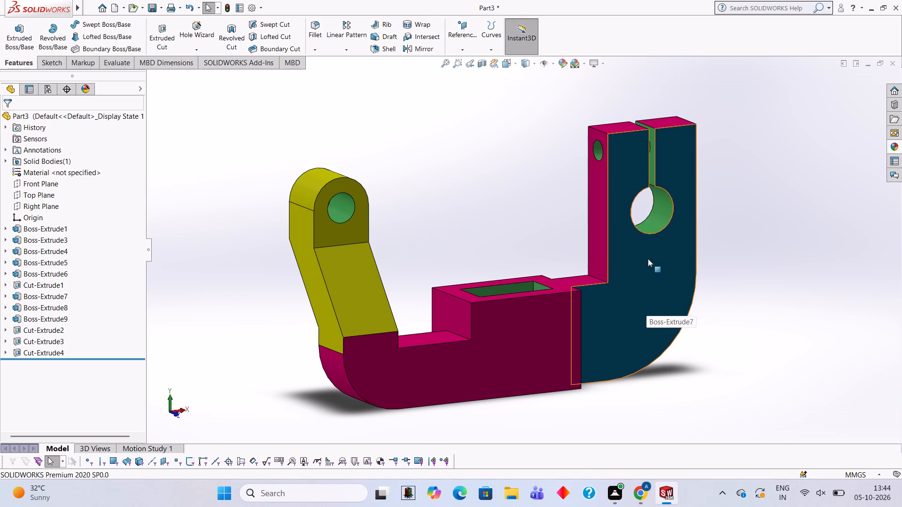
Apply the solid Blue appearance to the back face of the upright plate.
middle_click_drag(648, 259, 810, 233)
left_click(892, 147)
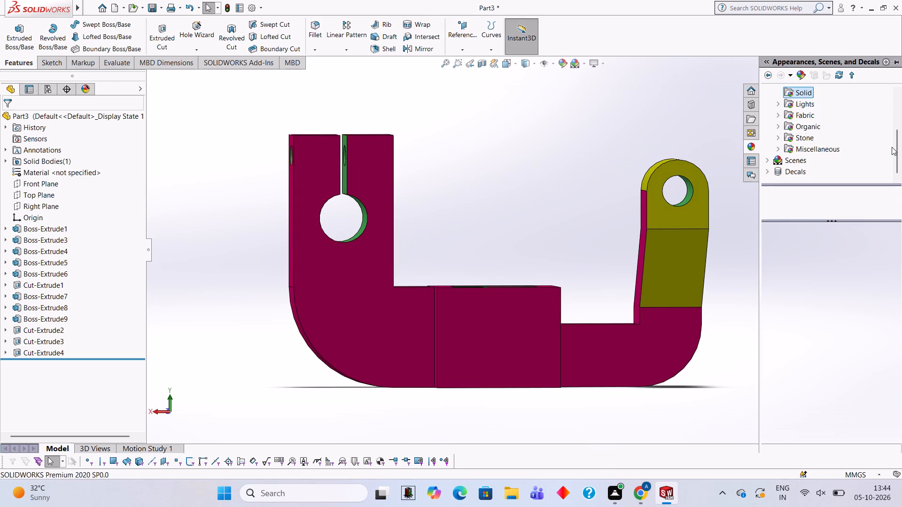
left_click_drag(810, 323, 373, 273)
left_click(373, 273)
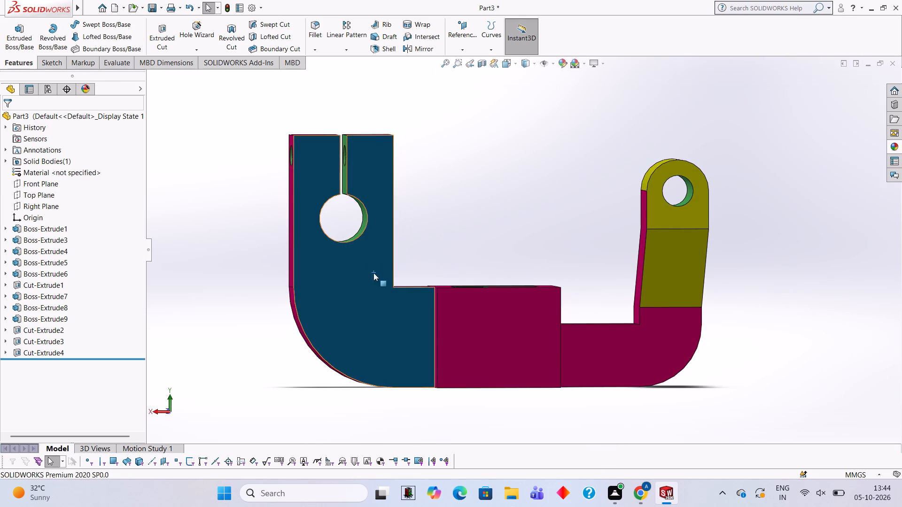
Examine the coloured part from several sides, checking the blue upright plate, green cuts, pink base and yellow arm.
middle_click_drag(404, 284, 603, 310)
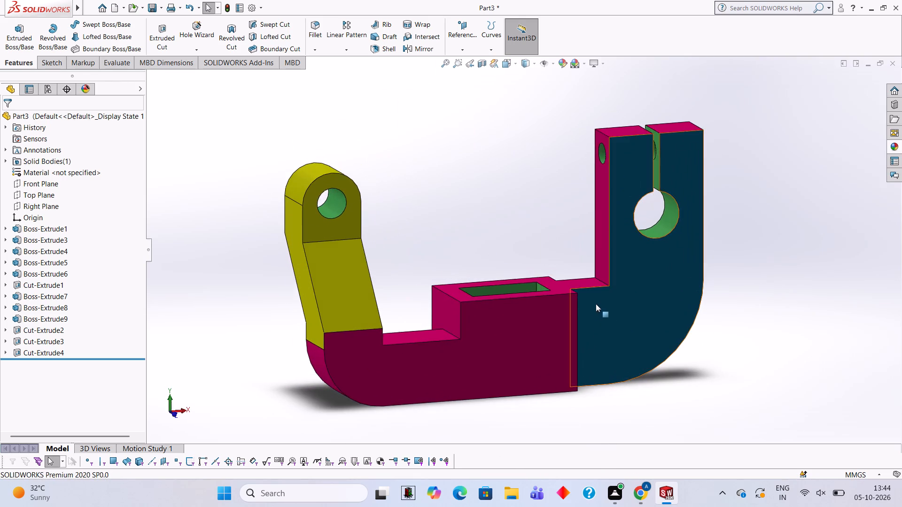
scroll(587, 300, "up", 2)
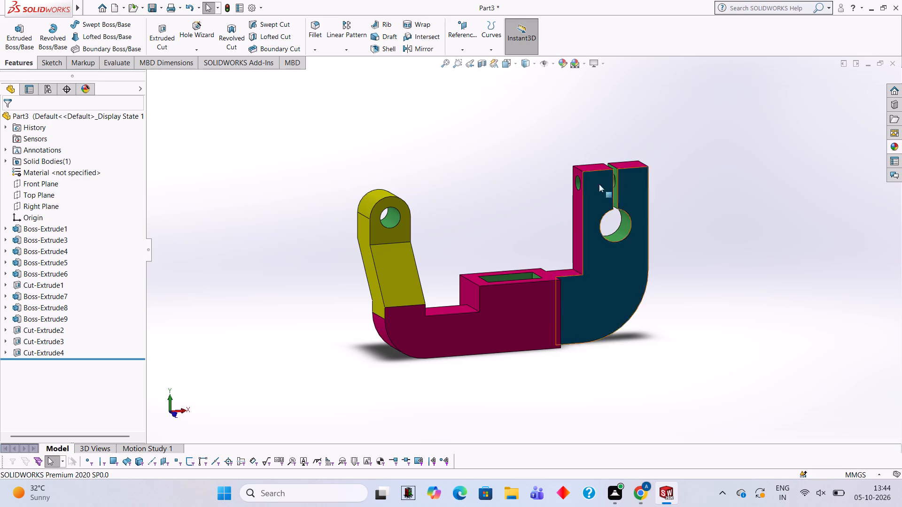
middle_click_drag(581, 200, 583, 344)
scroll(594, 222, "down", 3)
scroll(603, 260, "down", 2)
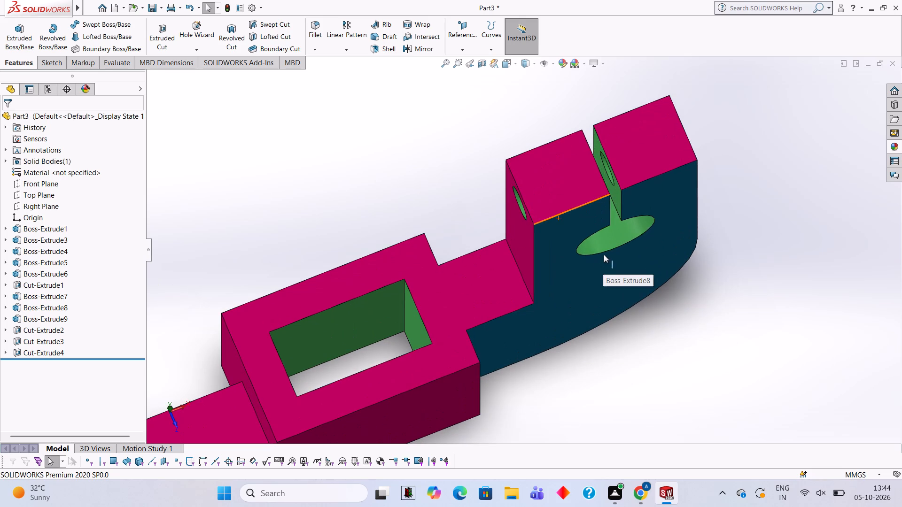
scroll(503, 300, "up", 3)
middle_click_drag(534, 324, 519, 237)
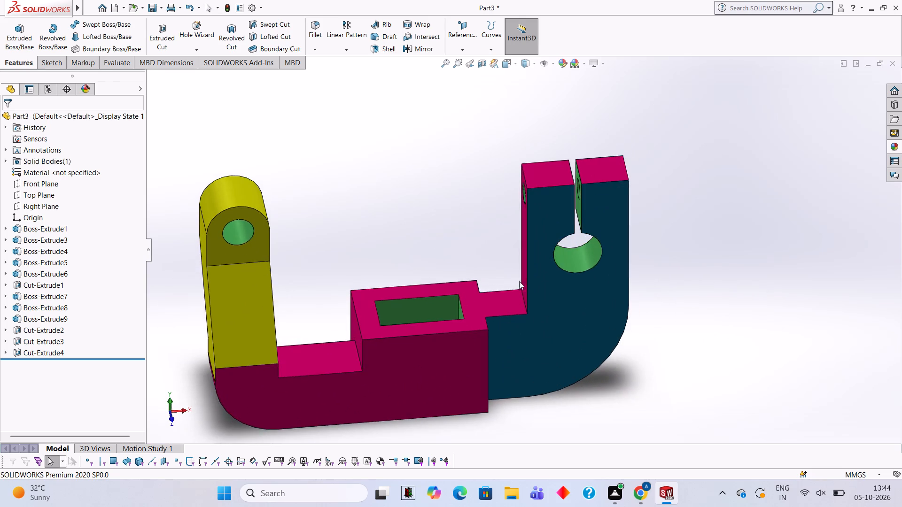
scroll(516, 295, "up", 1)
middle_click_drag(559, 306, 582, 271)
scroll(537, 294, "up", 3)
middle_click_drag(478, 304, 467, 300)
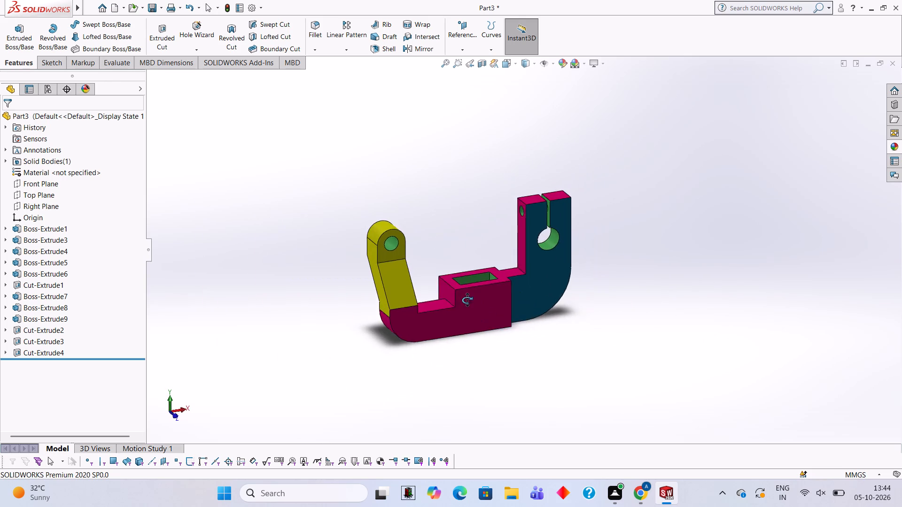
middle_click_drag(467, 300, 474, 288)
scroll(476, 281, "down", 3)
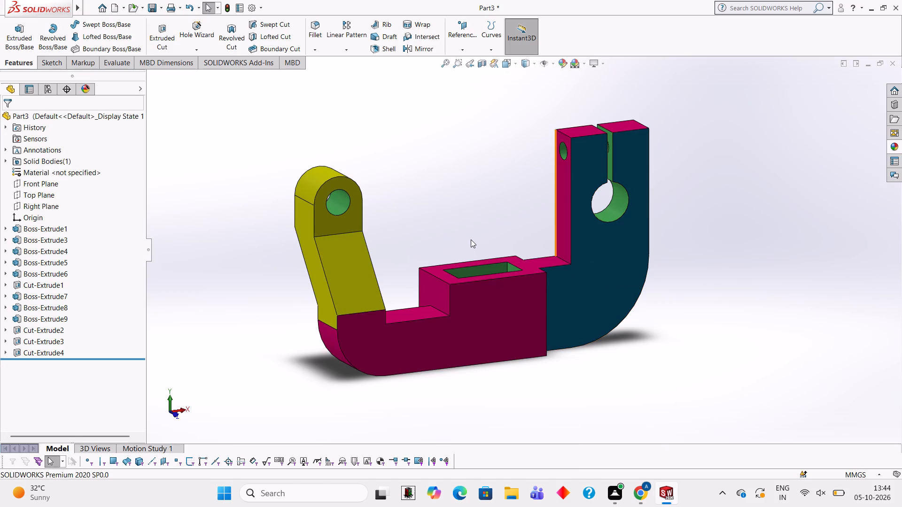
scroll(469, 239, "up", 1)
scroll(468, 239, "down", 2)
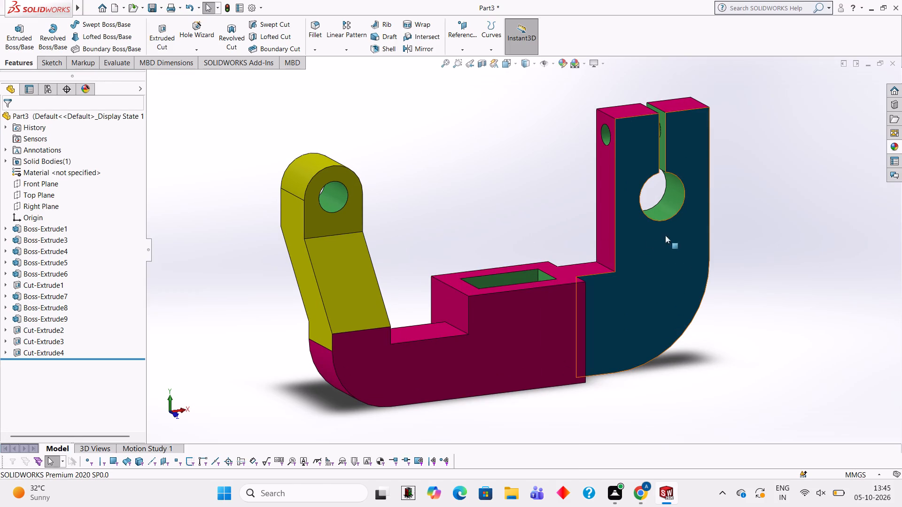
scroll(474, 258, "up", 2)
middle_click_drag(522, 232, 692, 192)
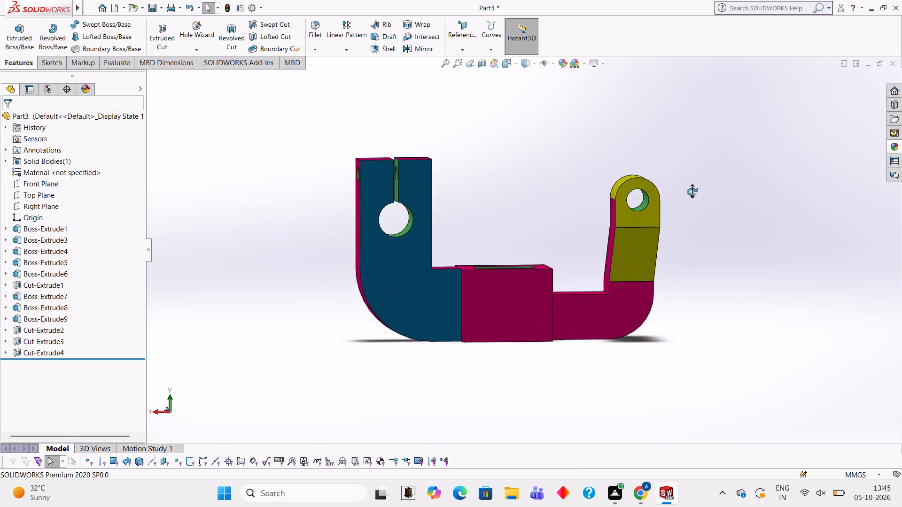
middle_click_drag(692, 192, 618, 240)
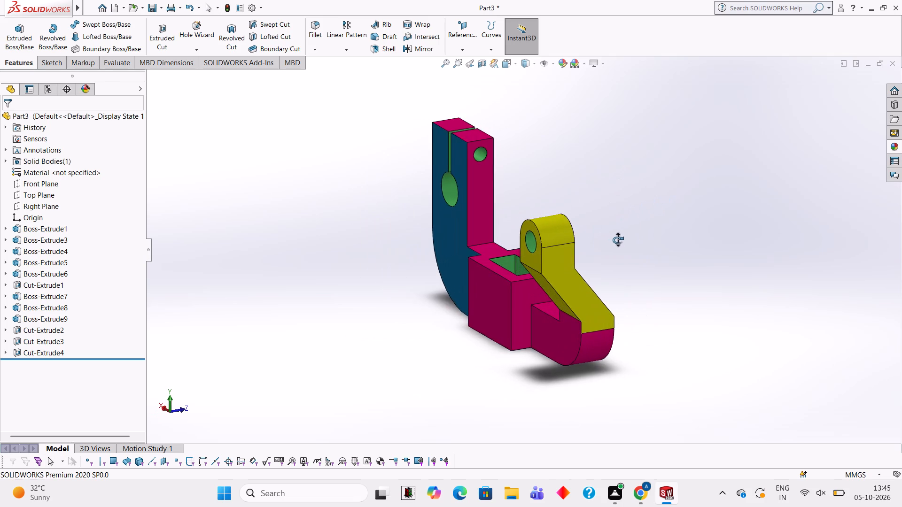
middle_click_drag(618, 240, 588, 240)
middle_click_drag(562, 236, 488, 228)
middle_click_drag(487, 227, 498, 184)
middle_click_drag(498, 185, 500, 190)
Apply the solid Pink appearance to the rounded top face of the yellow arm.
scroll(436, 179, "down", 3)
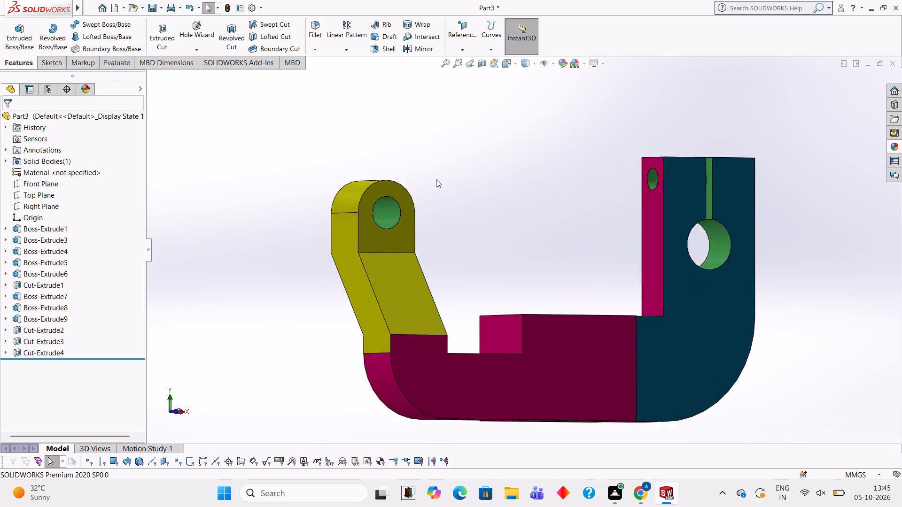
scroll(436, 179, "down", 1)
middle_click_drag(436, 202, 443, 306)
scroll(361, 234, "down", 2)
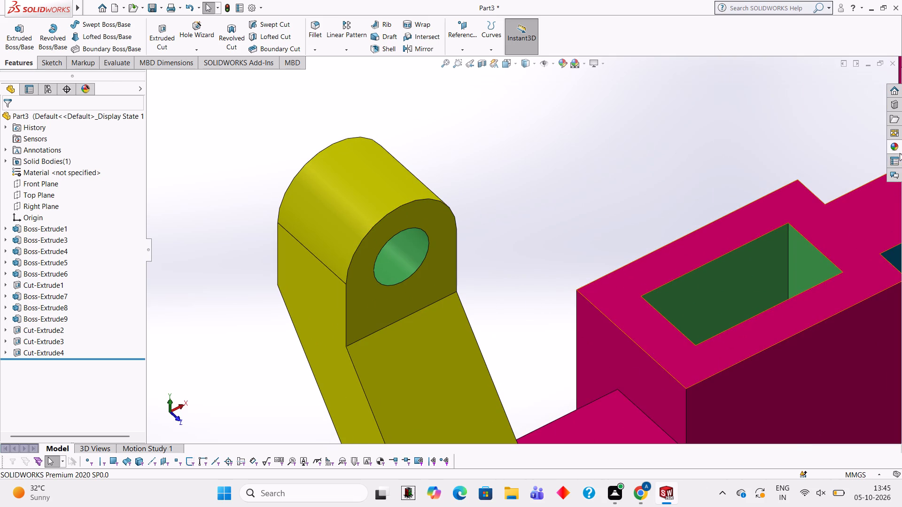
left_click(901, 147)
scroll(815, 373, "down", 2)
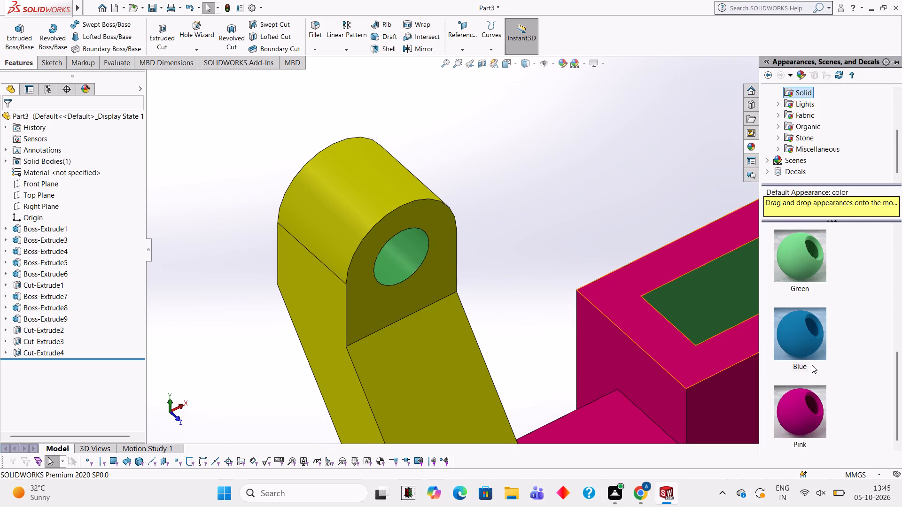
scroll(812, 365, "down", 3)
scroll(809, 361, "up", 3)
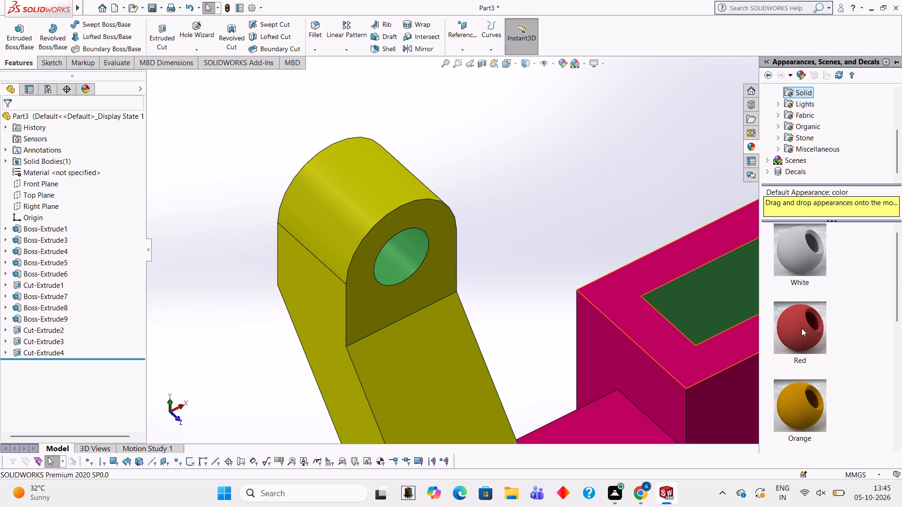
scroll(801, 328, "down", 2)
scroll(794, 335, "up", 2)
scroll(794, 338, "down", 3)
left_click_drag(801, 407, 431, 245)
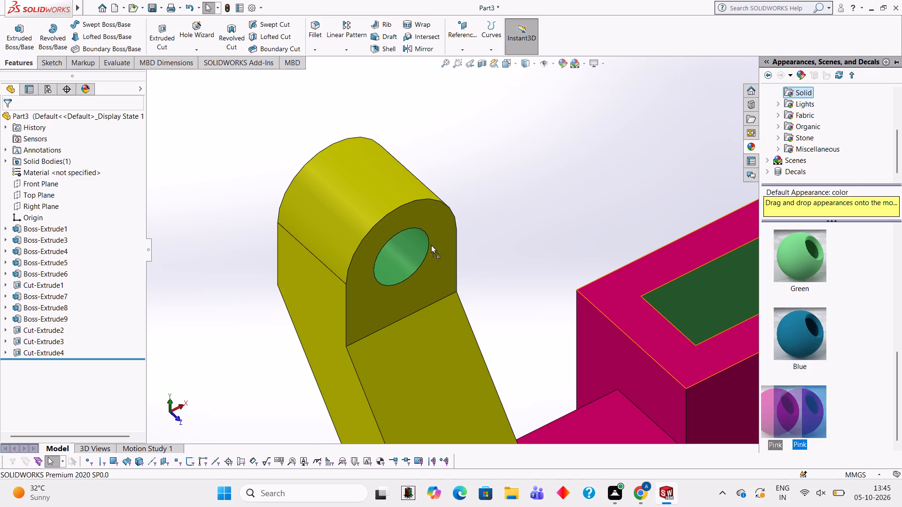
left_click_drag(431, 245, 343, 184)
left_click(343, 184)
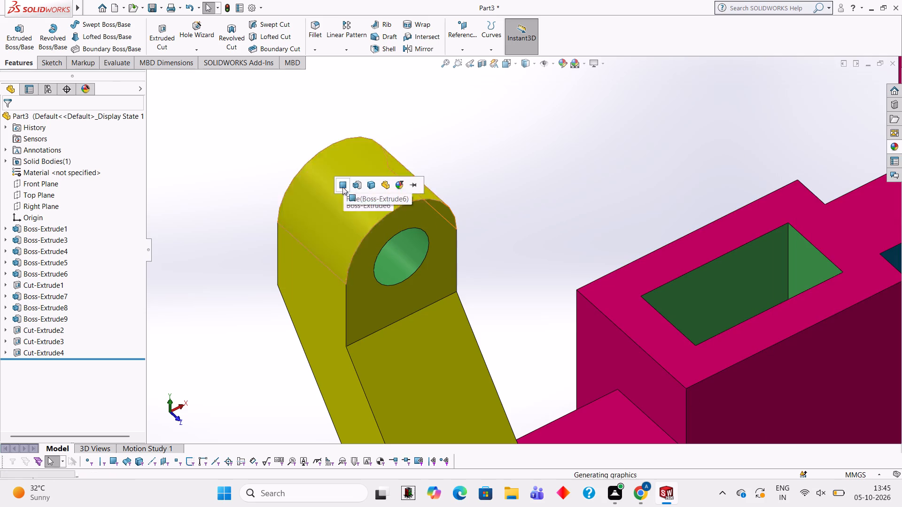
Apply the solid Pink appearance to the front face around the hole at the arm's upper end.
scroll(542, 310, "up", 5)
middle_click_drag(571, 350, 577, 273)
scroll(572, 283, "up", 1)
scroll(572, 283, "down", 2)
scroll(608, 309, "up", 2)
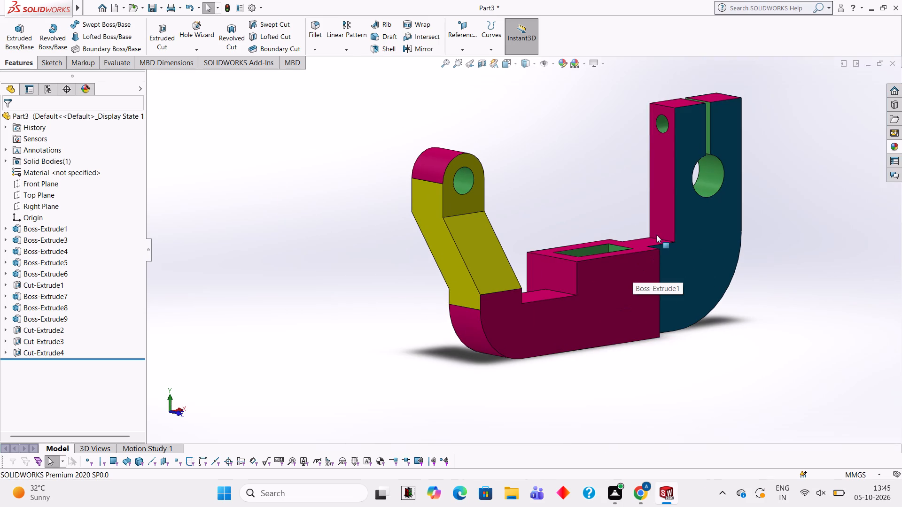
scroll(654, 235, "down", 2)
scroll(444, 209, "down", 3)
scroll(347, 187, "down", 2)
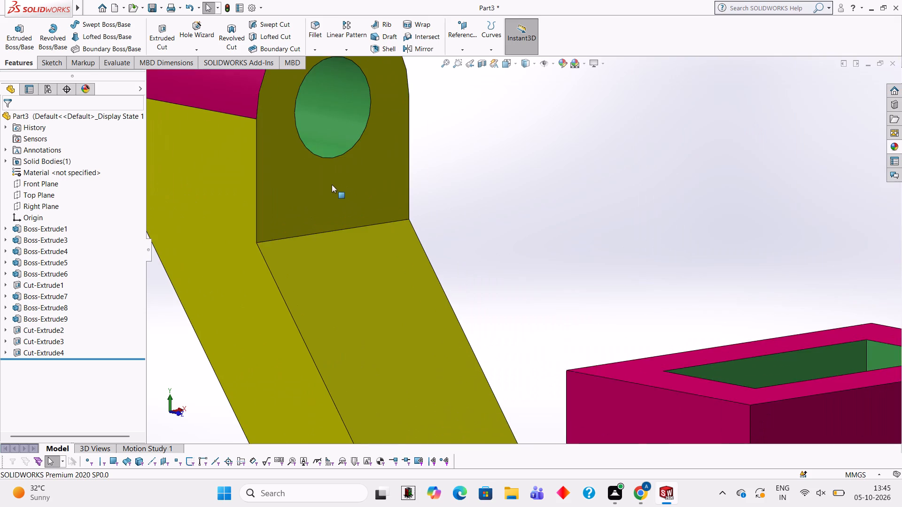
scroll(332, 184, "up", 3)
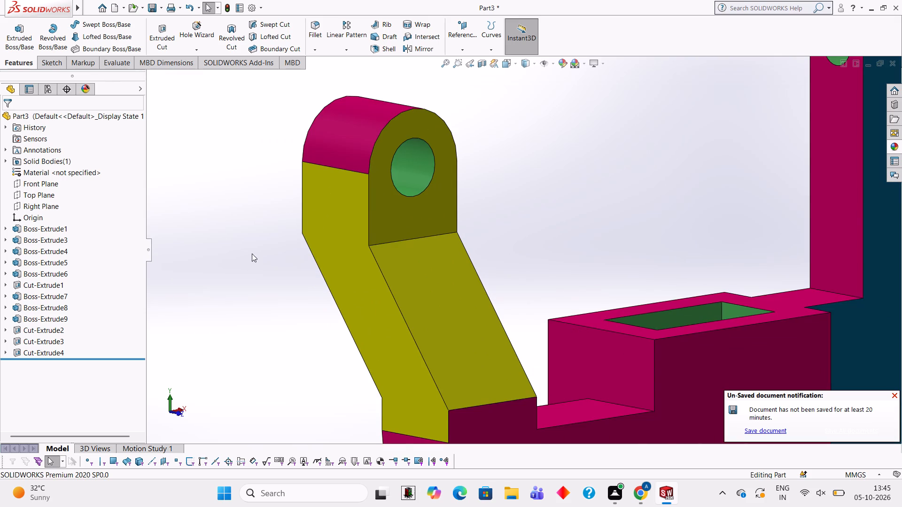
scroll(309, 212, "down", 1)
left_click(895, 148)
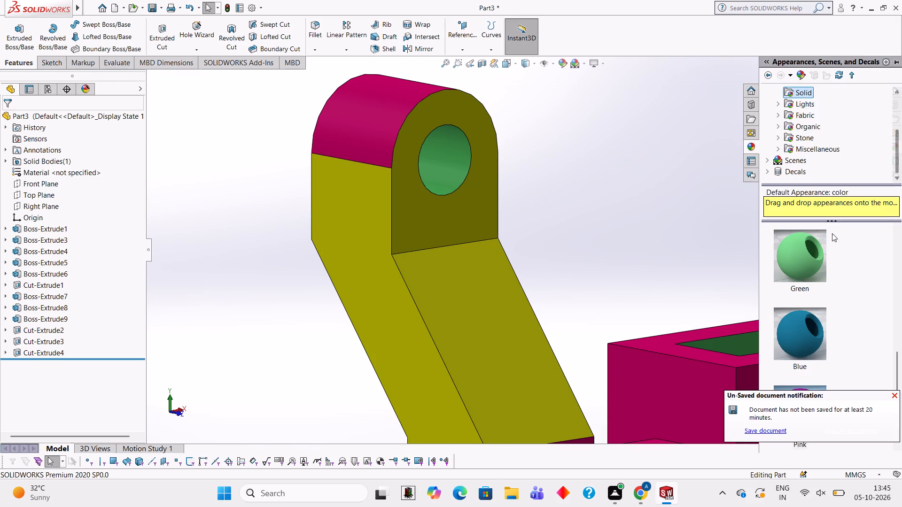
left_click(897, 395)
left_click_drag(813, 408, 455, 215)
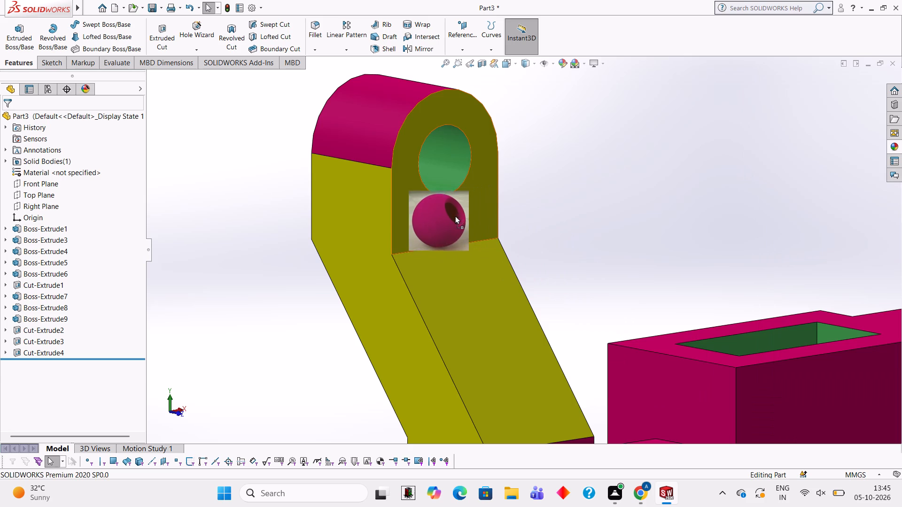
left_click_drag(455, 215, 440, 219)
left_click(437, 223)
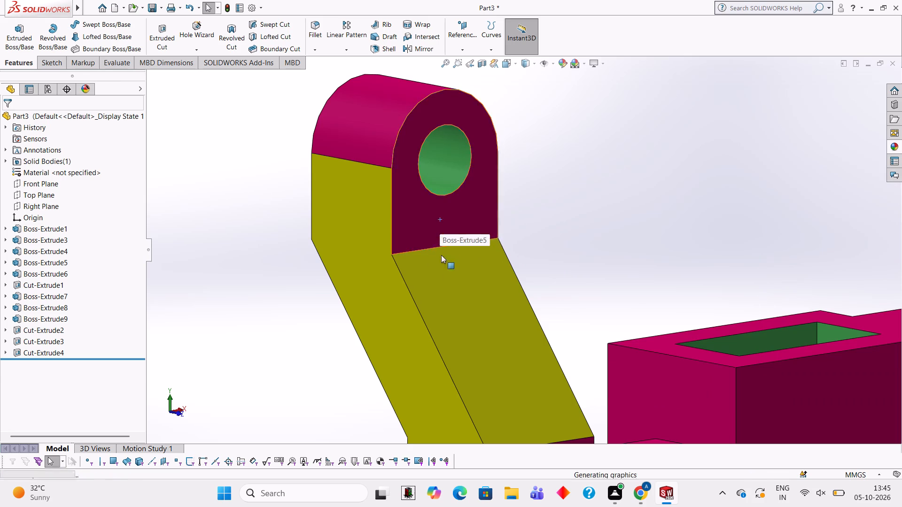
Apply the solid Pink appearance to the back face around the hole at the arm's upper end.
middle_click_drag(450, 272, 570, 291)
scroll(459, 239, "down", 2)
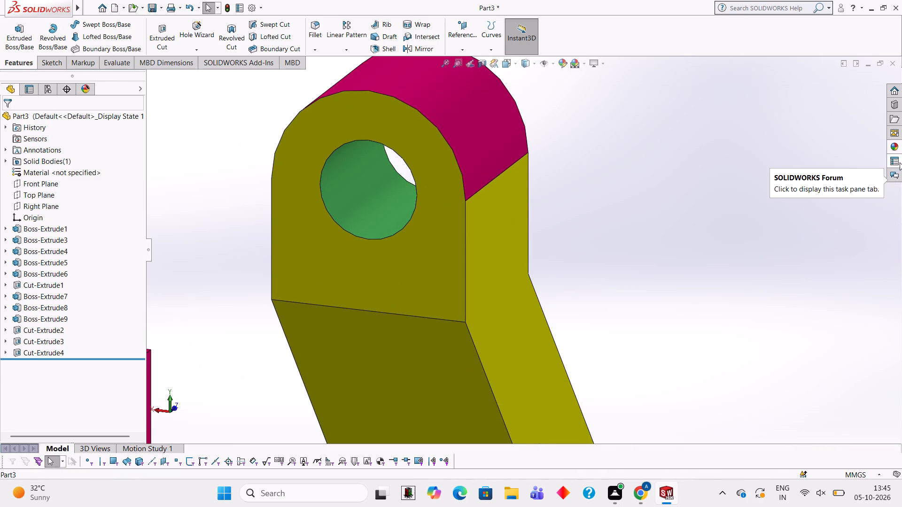
left_click(896, 148)
left_click_drag(807, 397, 482, 236)
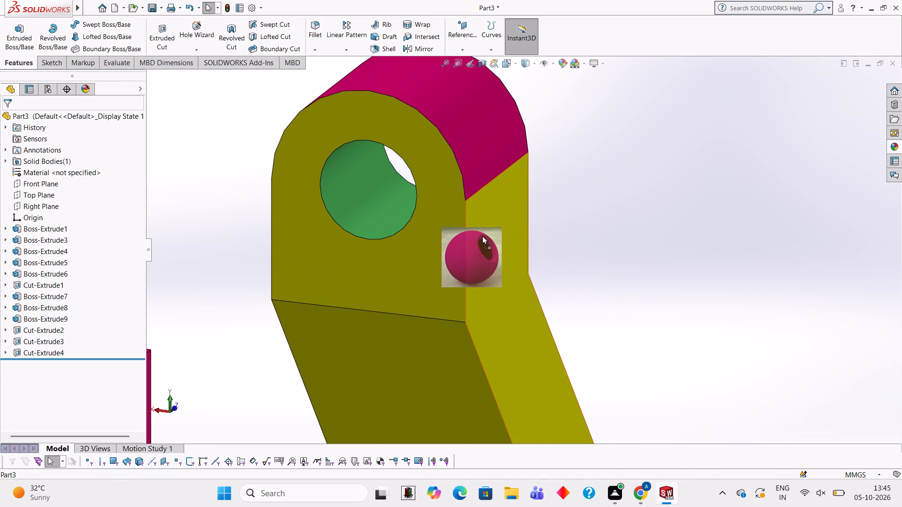
left_click_drag(482, 236, 452, 226)
left_click(450, 226)
Examine the whole part, checking the pink arm end against the yellow arm, pink base and blue plate.
scroll(596, 263, "up", 2)
scroll(713, 269, "up", 2)
middle_click_drag(708, 268, 555, 275)
scroll(567, 278, "up", 2)
middle_click_drag(675, 269, 728, 262)
scroll(720, 259, "up", 3)
scroll(778, 256, "down", 1)
middle_click_drag(778, 256, 762, 266)
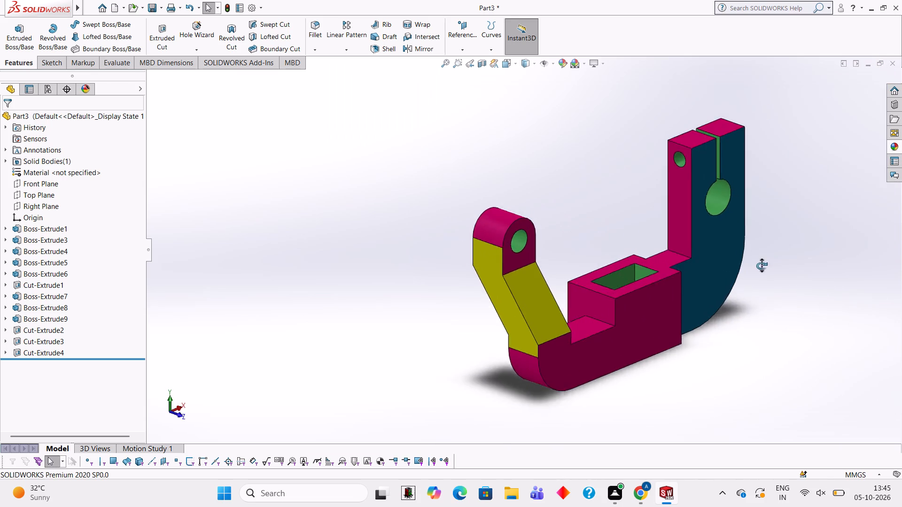
middle_click_drag(762, 266, 737, 253)
scroll(649, 268, "down", 1)
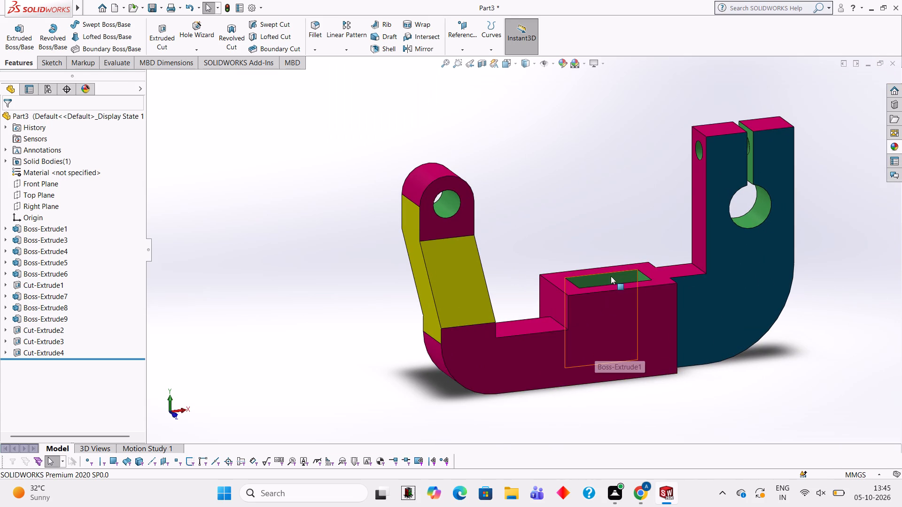
middle_click_drag(594, 282, 604, 292)
middle_click_drag(609, 294, 620, 300)
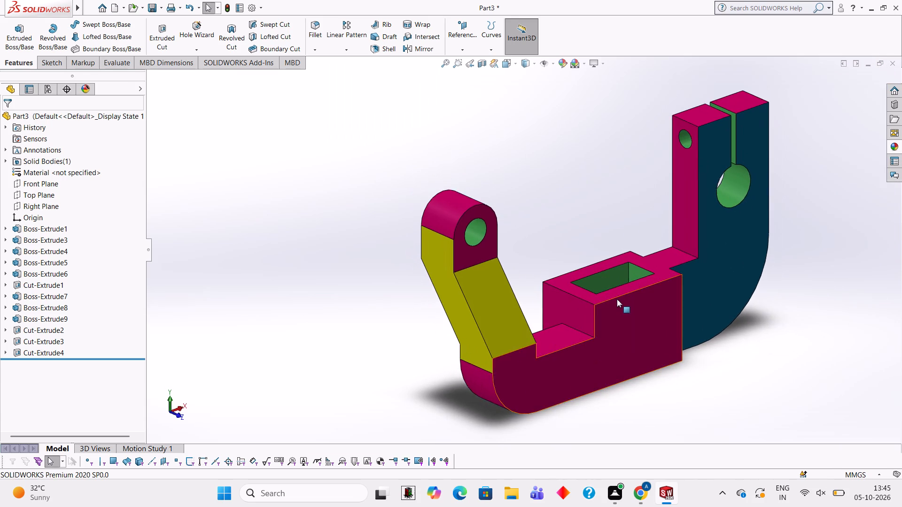
scroll(617, 299, "up", 2)
scroll(615, 271, "down", 1)
scroll(650, 259, "up", 1)
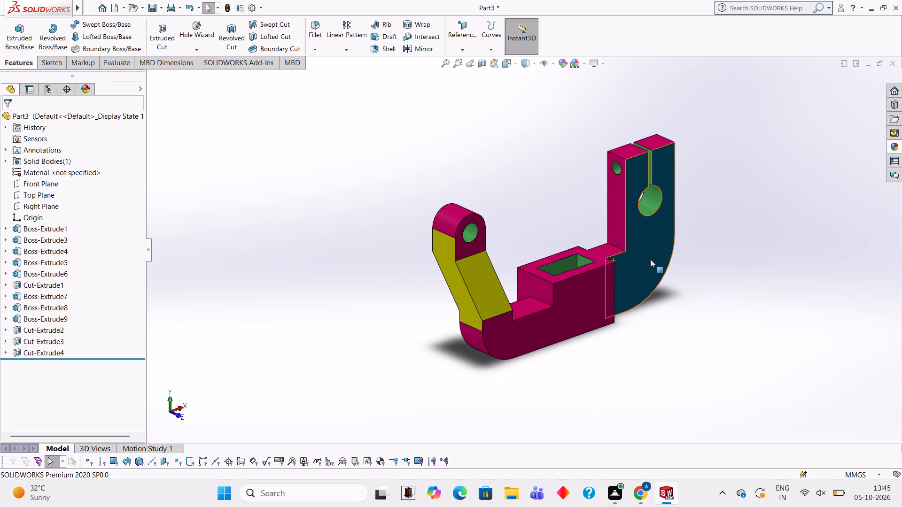
scroll(650, 259, "up", 1)
scroll(586, 246, "down", 2)
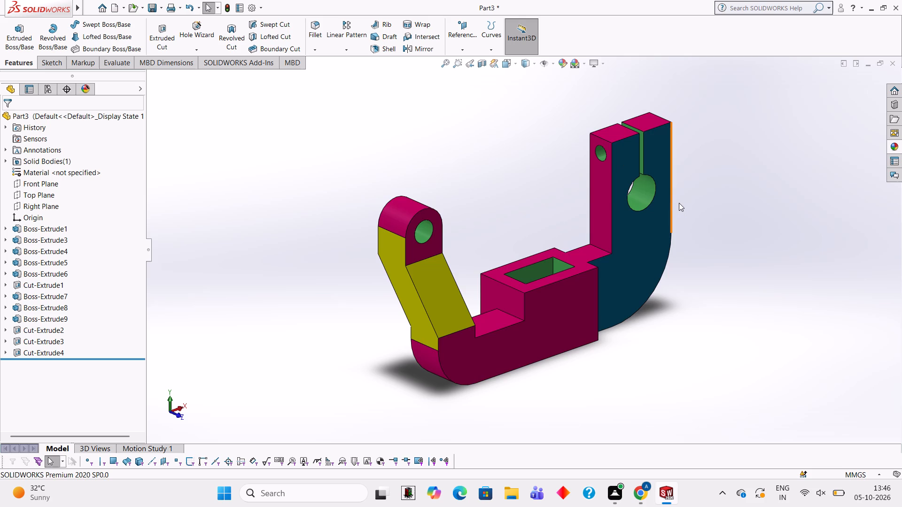
Save the part in the Documents folder as "offset double".
key("ctrl+s")
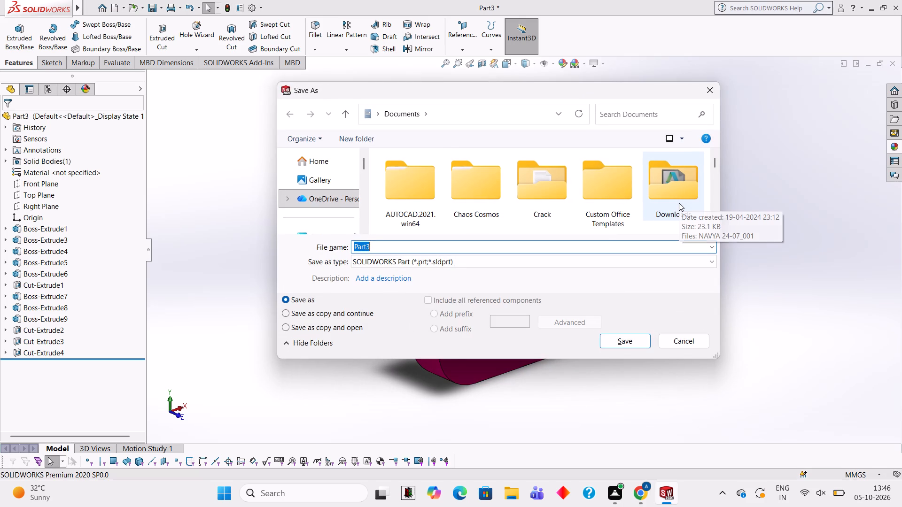
type("off")
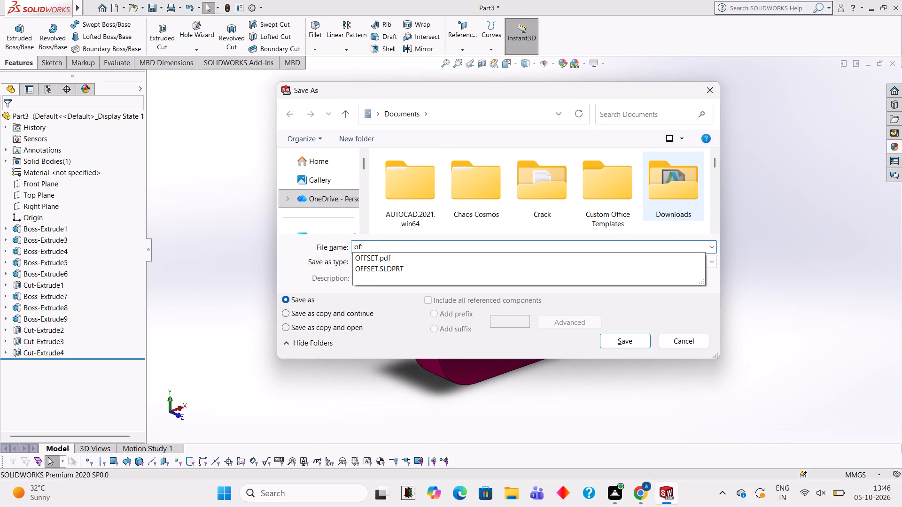
type("set")
key("space")
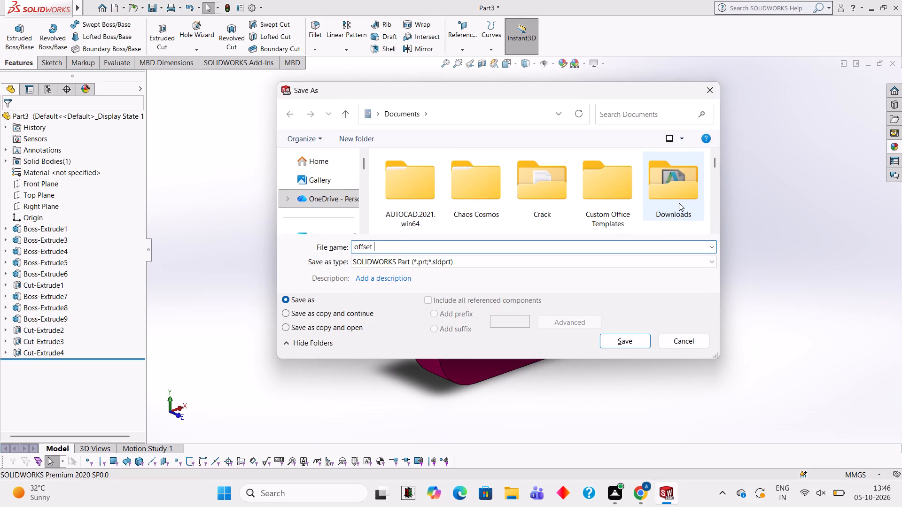
type("doubl")
key("e")
key("space")
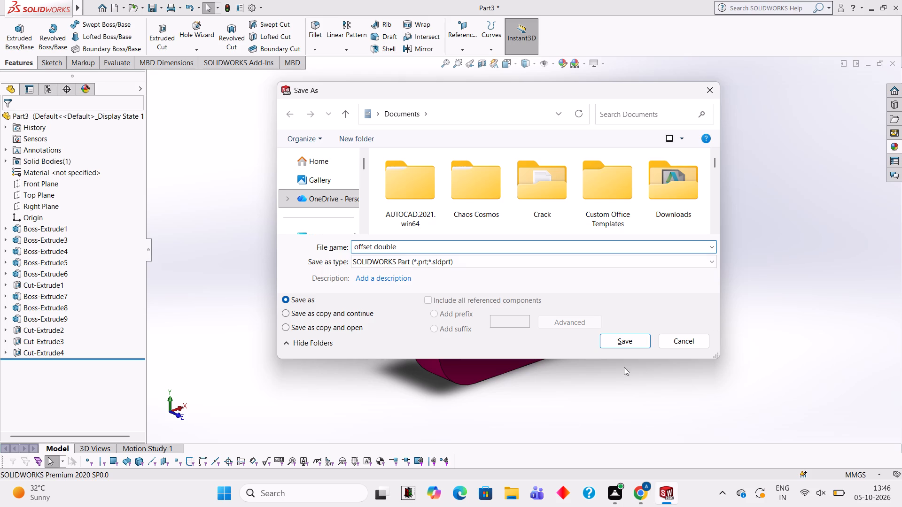
left_click(628, 342)
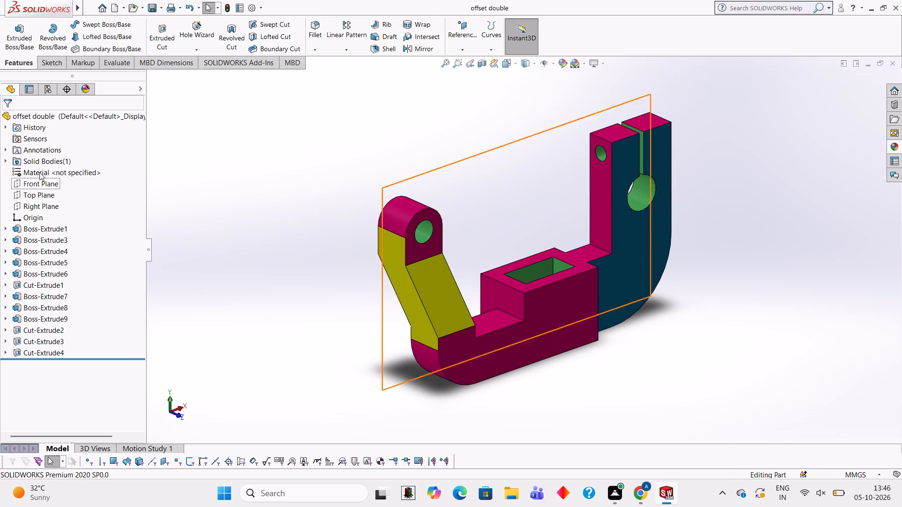
Save a copy of the part in Adobe Portable Document Format (*.pdf) as "offset double" in Documents.
left_click(162, 13)
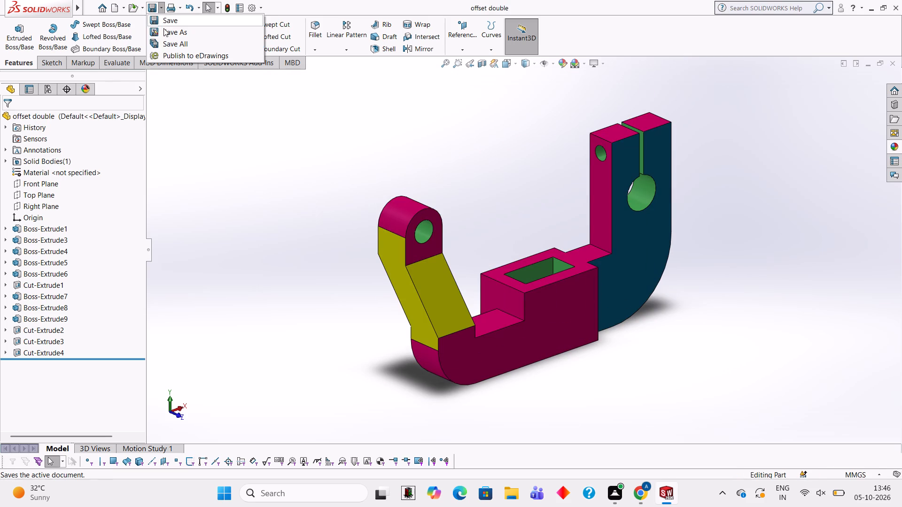
left_click(169, 34)
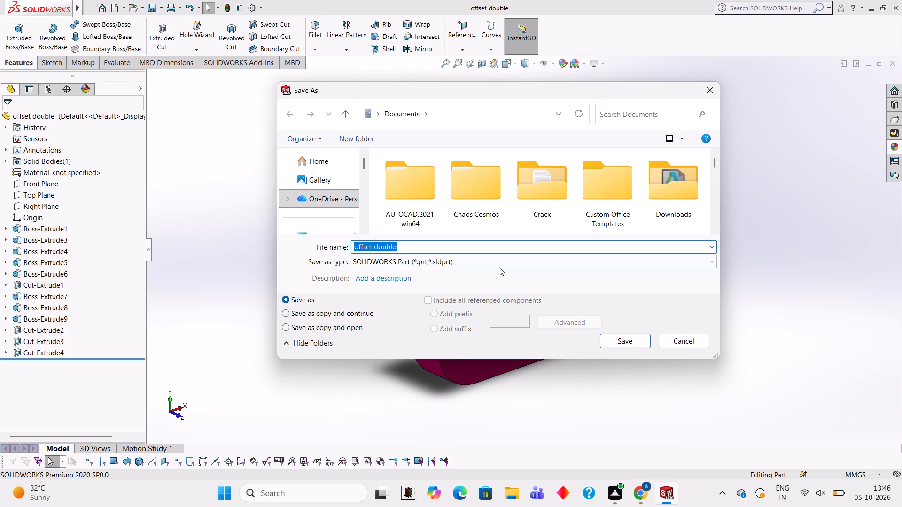
left_click(498, 266)
left_click(488, 71)
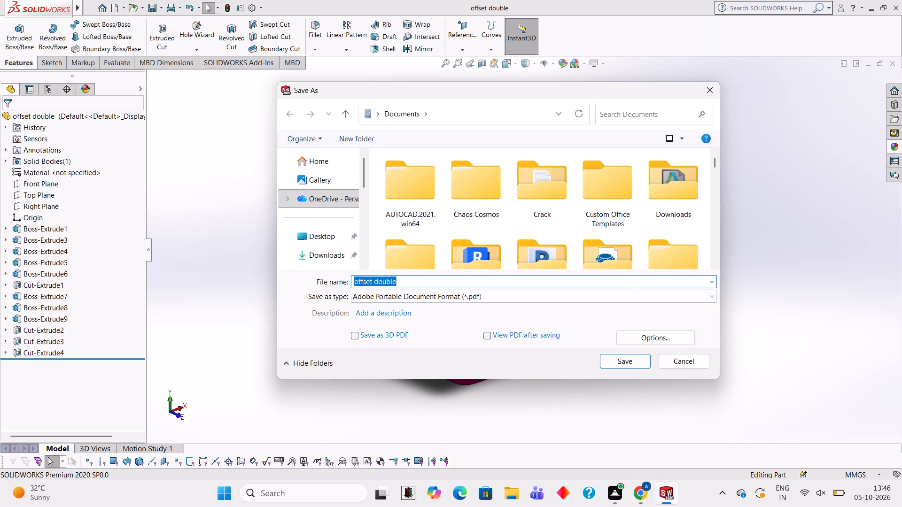
left_click(640, 360)
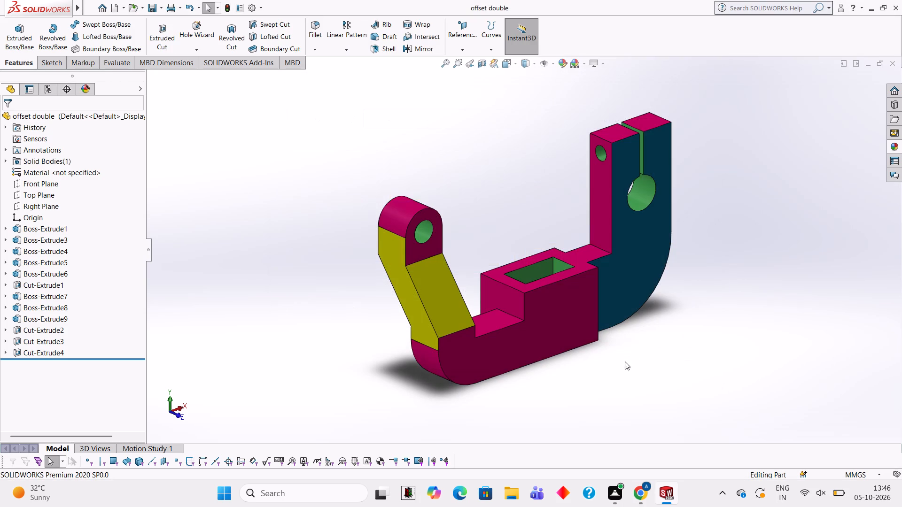